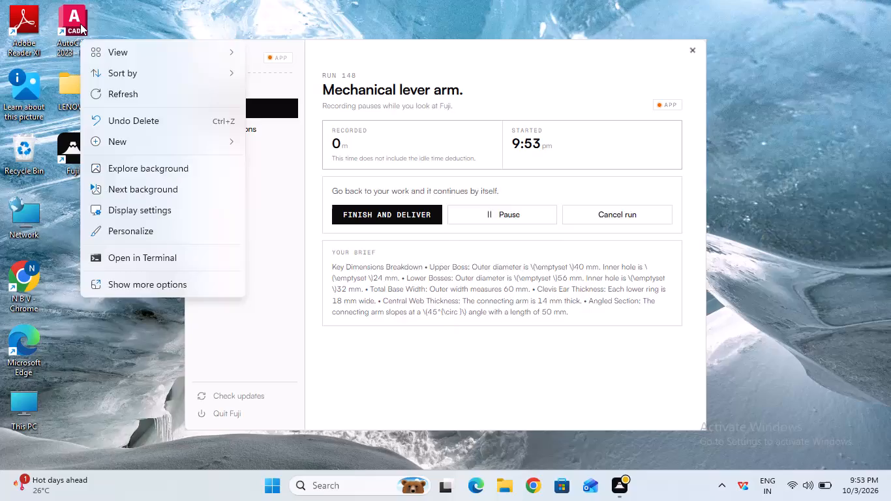
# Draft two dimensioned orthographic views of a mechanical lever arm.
# Launch AutoCAD 2023 and start a new blank drawing.
pyautogui.tripleClick(80, 23)
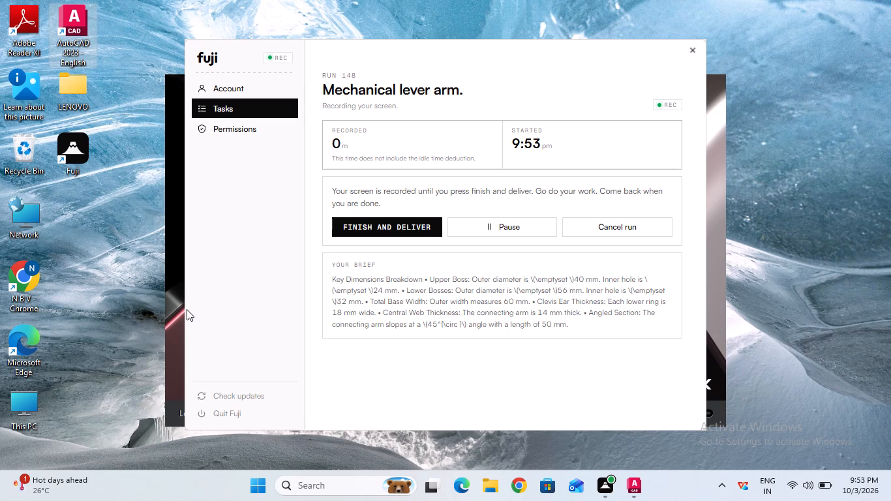
pyautogui.click(646, 495)
pyautogui.click(635, 488)
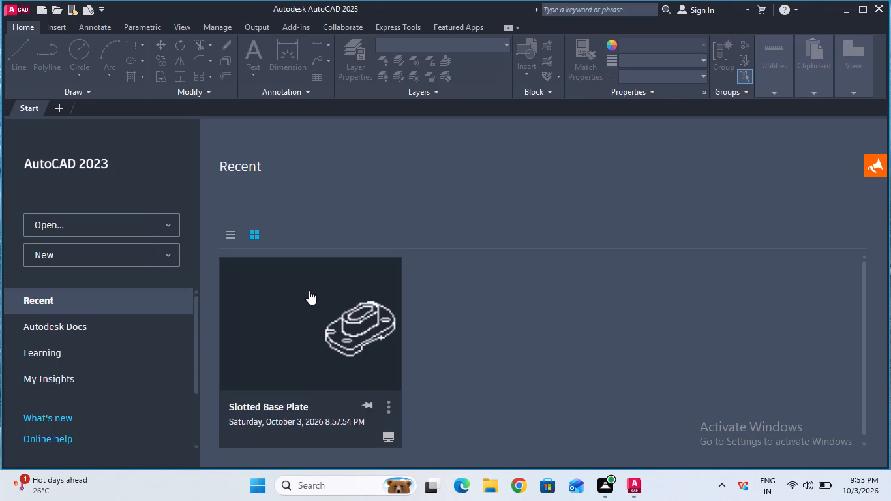
pyautogui.click(147, 259)
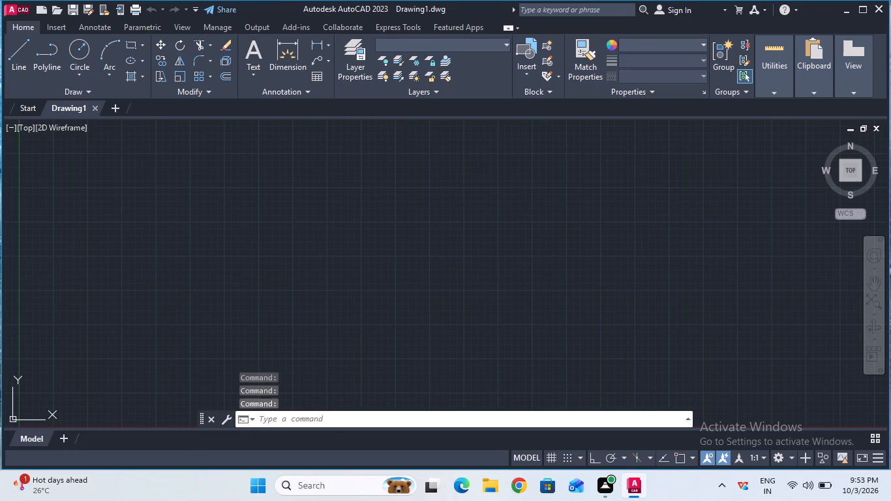
# Turn on the command log file with LOGFILEON.
pyautogui.click(290, 417)
pyautogui.doubleClick(290, 417)
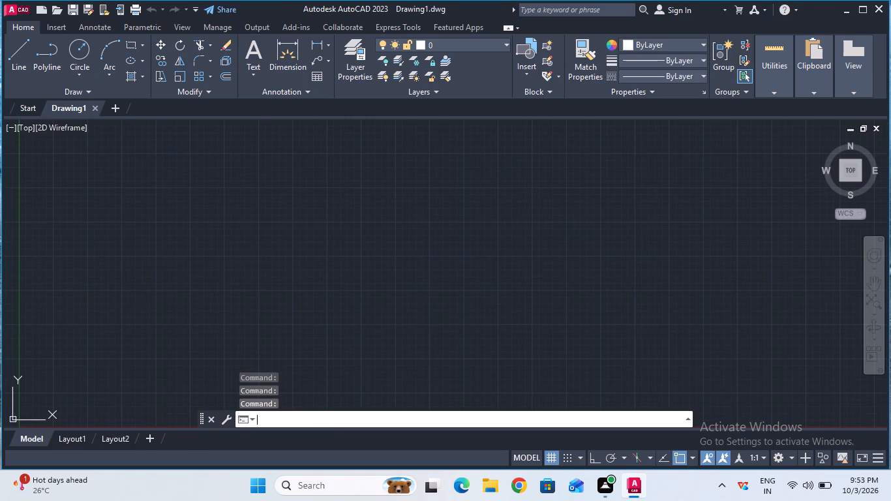
pyautogui.write('log')
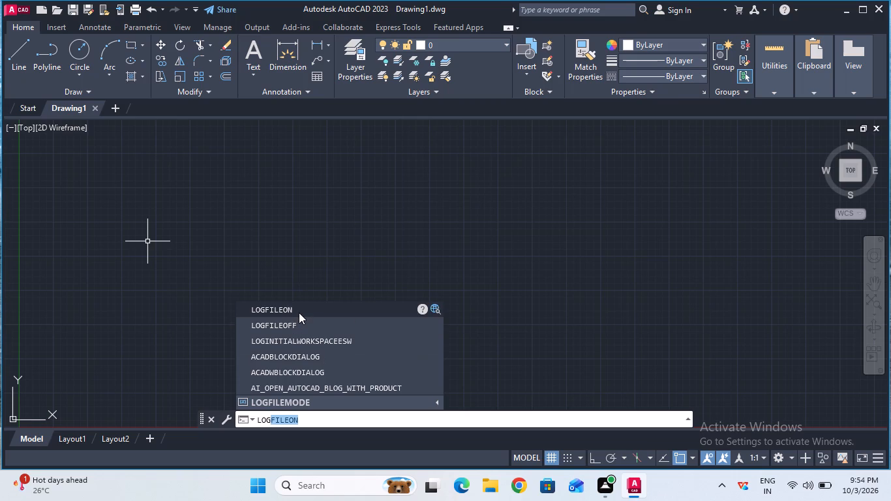
pyautogui.click(299, 312)
# Configure the drawing units to a length precision of 0 and an insertion scale in millimeters.
pyautogui.click(322, 420)
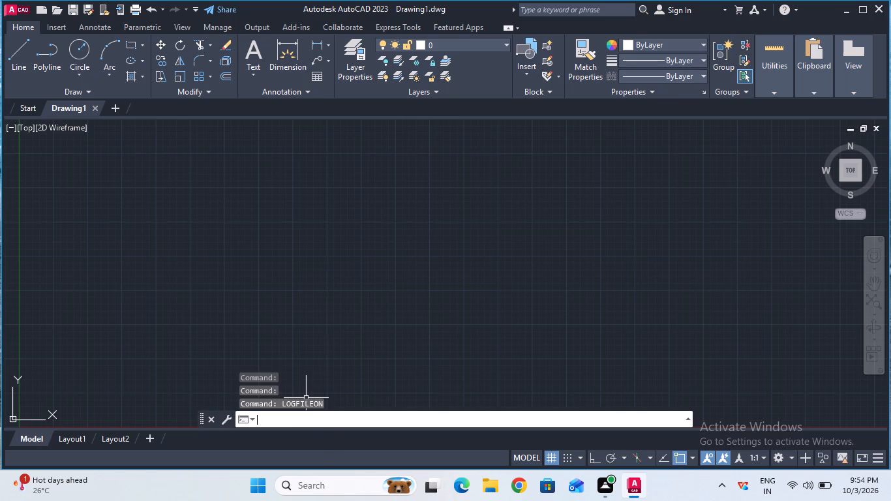
pyautogui.write('unit')
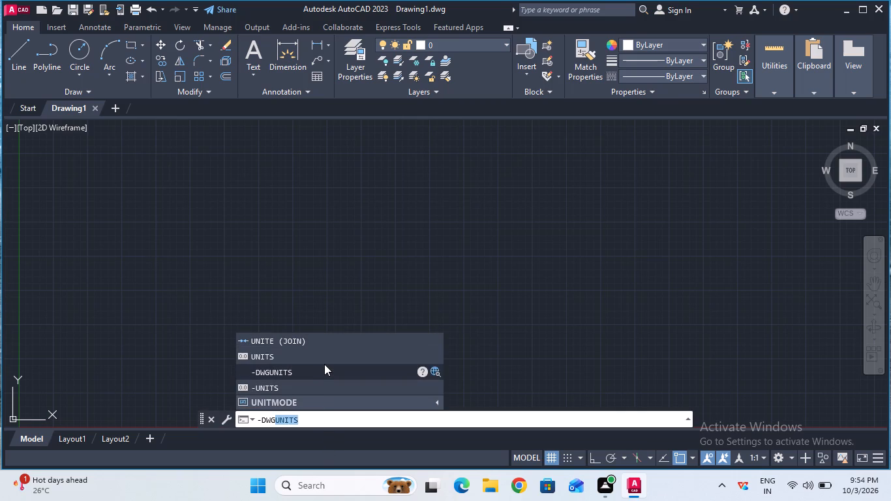
pyautogui.click(330, 353)
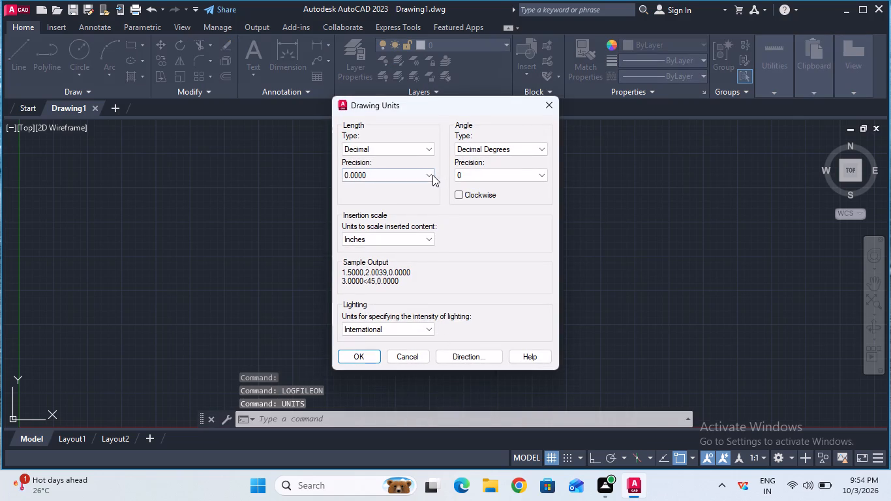
pyautogui.click(432, 176)
pyautogui.click(431, 184)
pyautogui.click(386, 236)
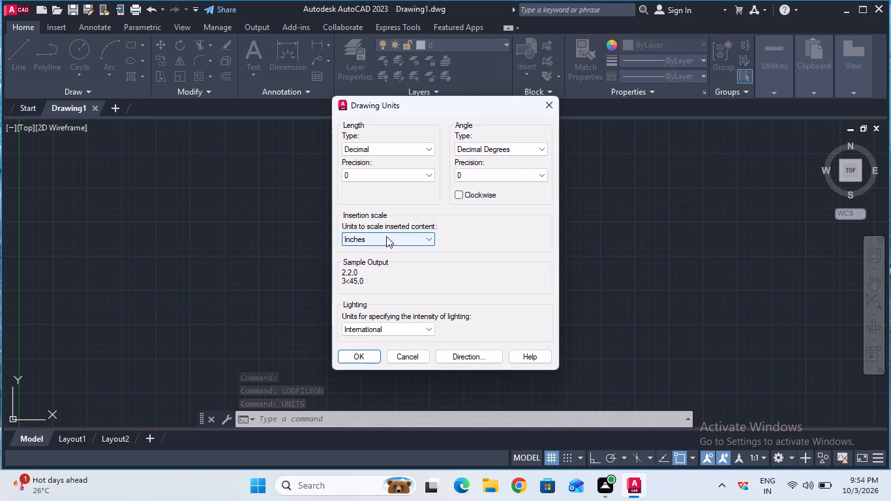
pyautogui.click(382, 290)
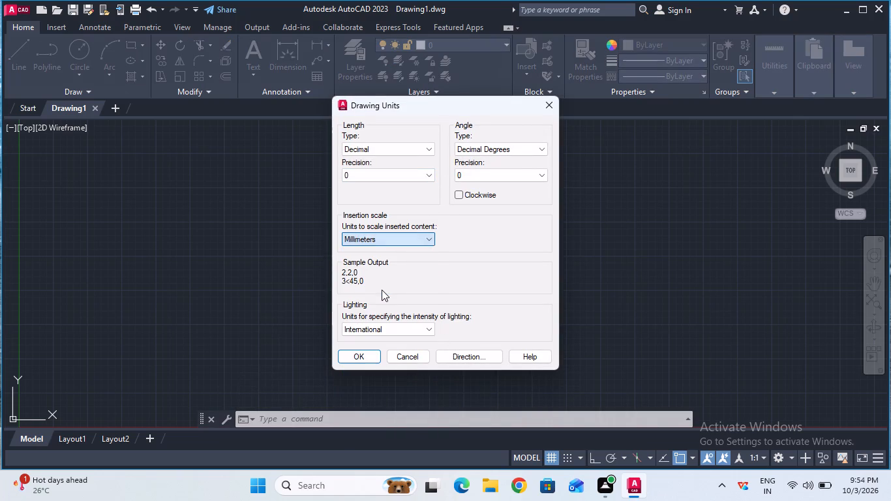
pyautogui.click(356, 357)
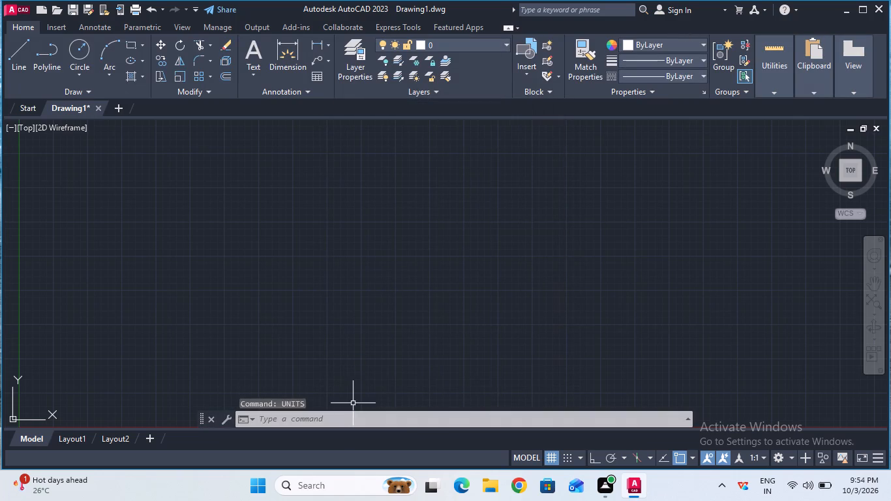
# Modify the Standard dimension style to a text height of 6 with ISO standard text alignment.
pyautogui.click(353, 417)
pyautogui.press('d')
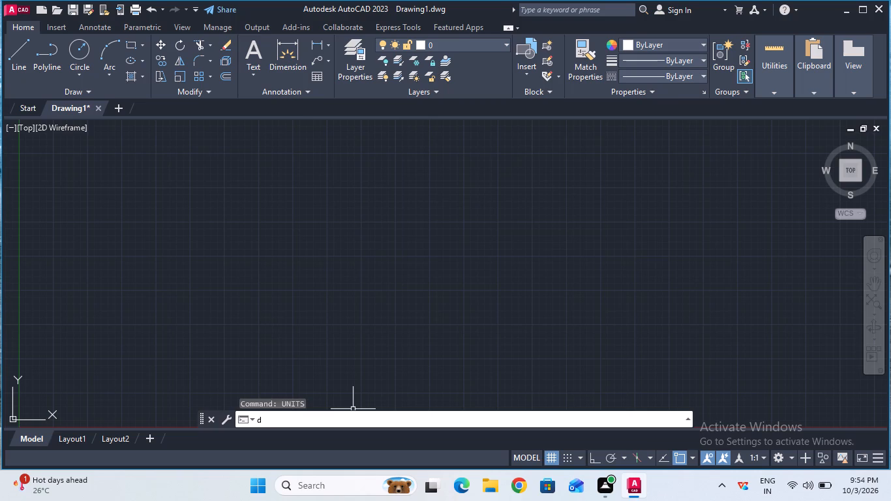
pyautogui.press('Return')
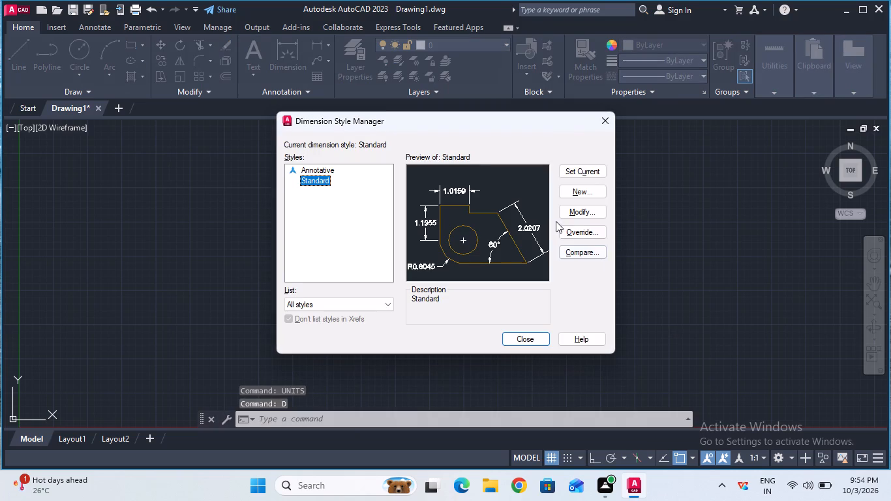
pyautogui.click(565, 217)
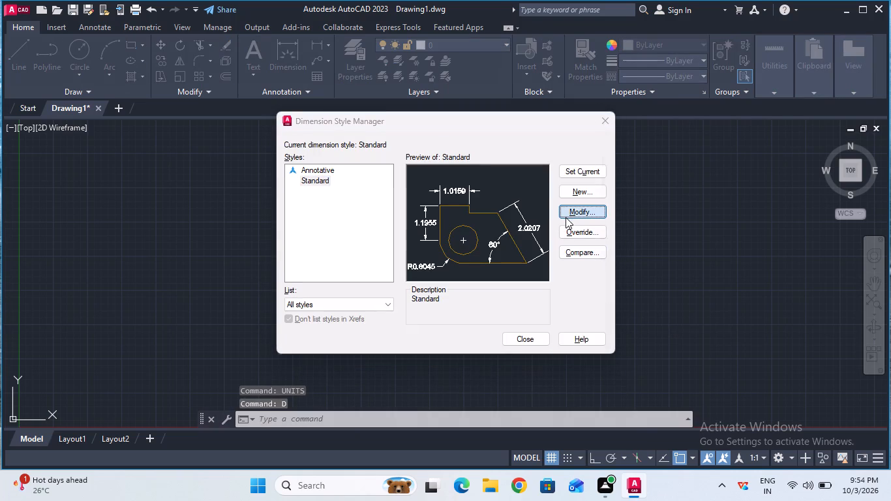
pyautogui.click(566, 217)
pyautogui.click(417, 188)
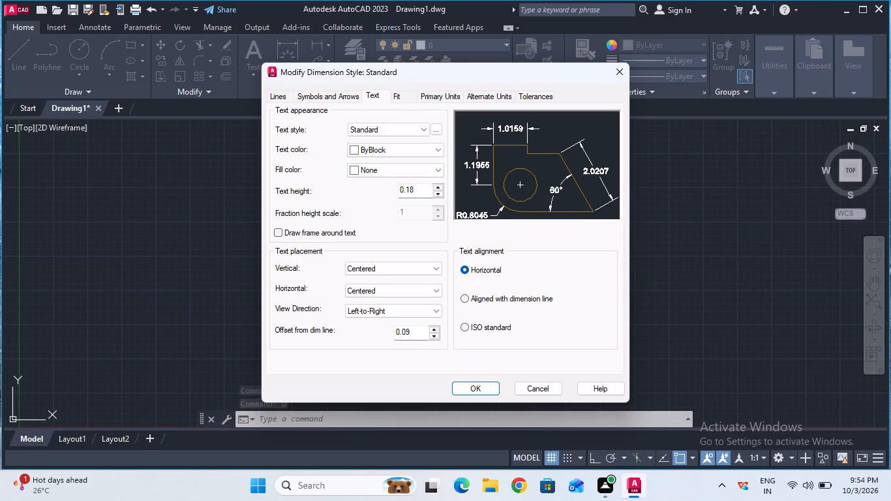
pyautogui.press('BackSpace')
pyautogui.press('BackSpace')
pyautogui.press('BackSpace')
pyautogui.press('BackSpace')
pyautogui.press('BackSpace')
pyautogui.press('BackSpace')
pyautogui.press('BackSpace')
pyautogui.press('BackSpace')
pyautogui.press('BackSpace')
pyautogui.press('BackSpace')
pyautogui.press('BackSpace')
pyautogui.press('BackSpace')
pyautogui.press('6')
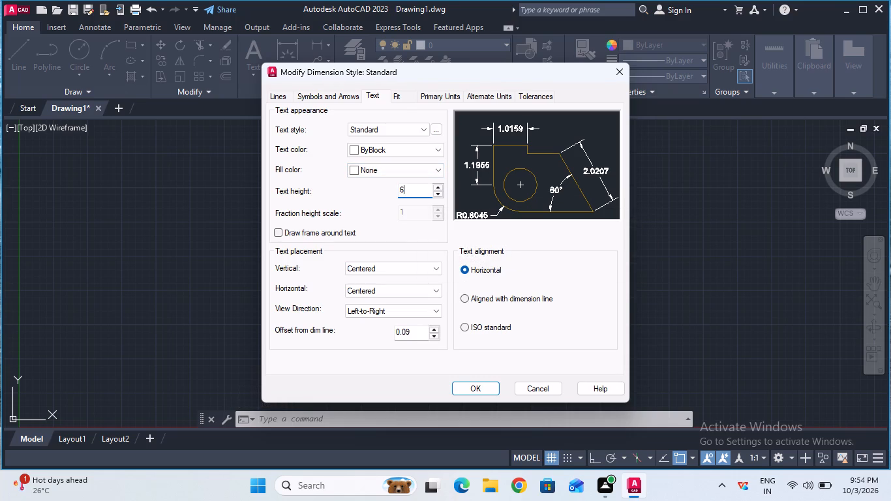
pyautogui.click(472, 333)
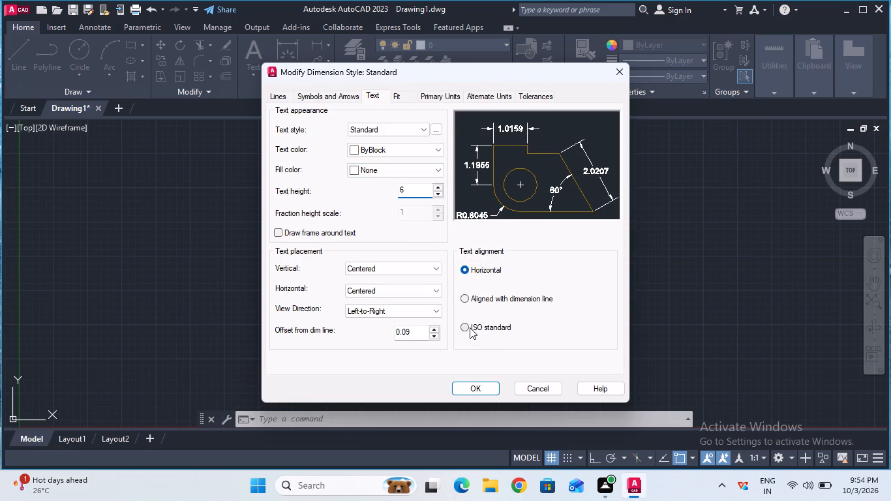
pyautogui.click(466, 326)
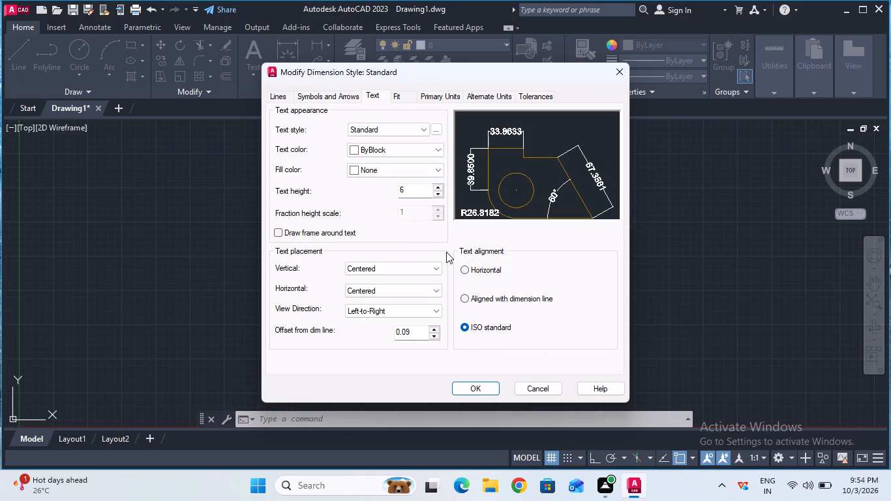
# Set the Standard dimension style's linear precision to 0 and make the style current.
pyautogui.click(448, 100)
pyautogui.click(434, 136)
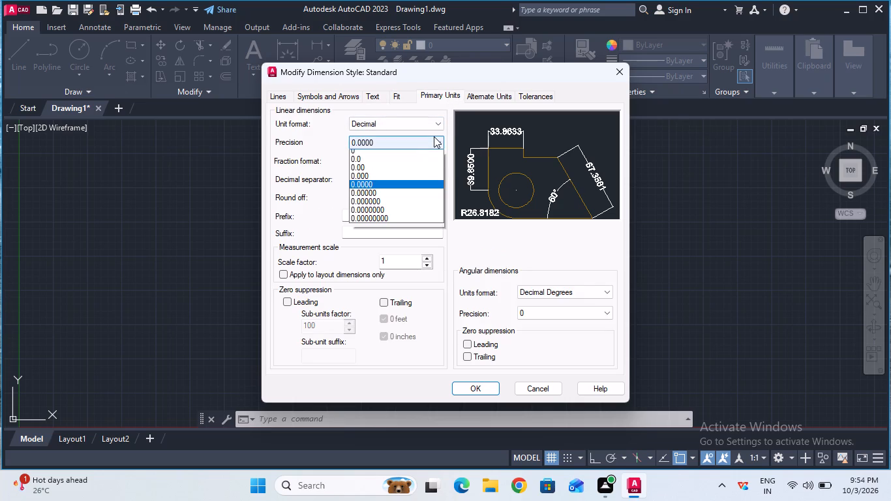
pyautogui.click(431, 155)
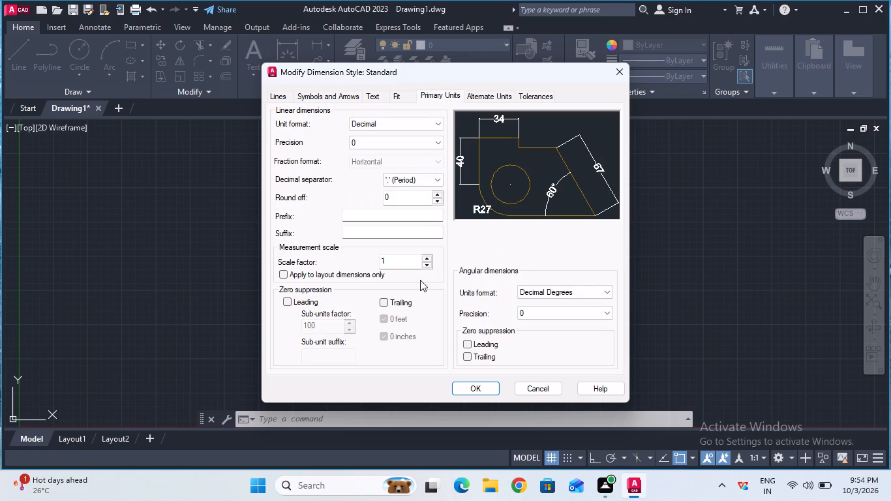
pyautogui.click(462, 387)
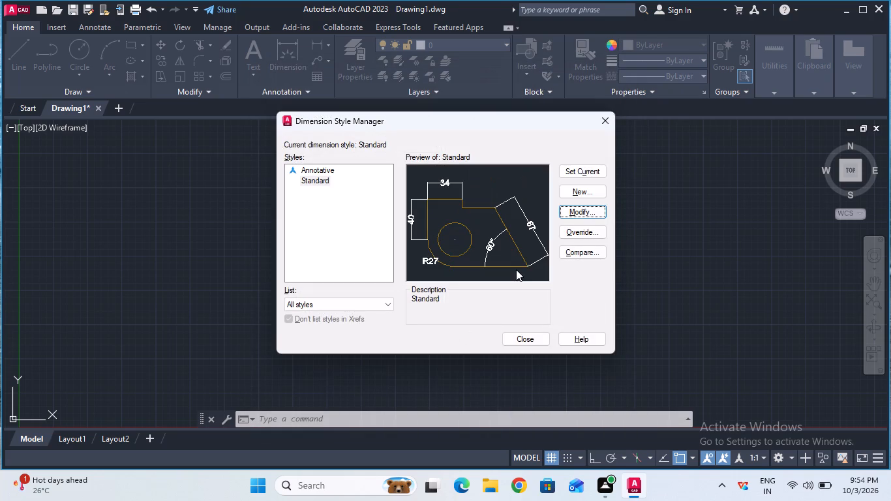
pyautogui.click(579, 174)
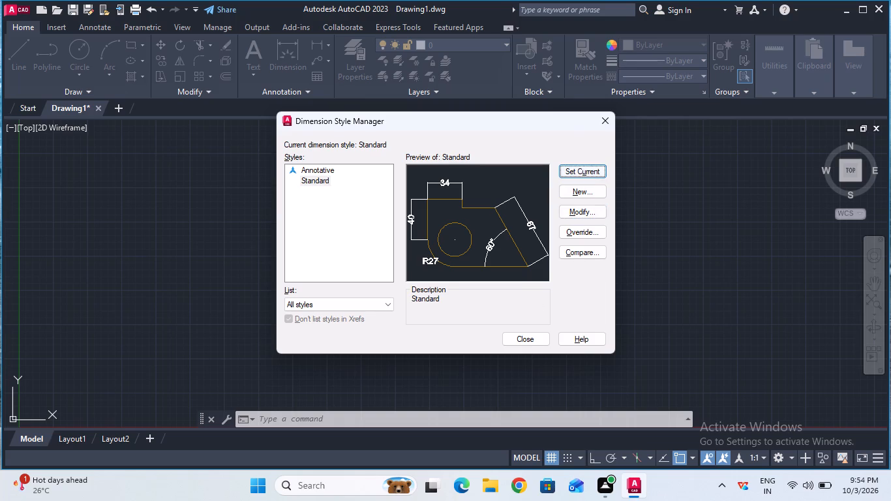
pyautogui.click(528, 337)
# Set the model space limits from 0,0 to 100,100.
pyautogui.click(448, 413)
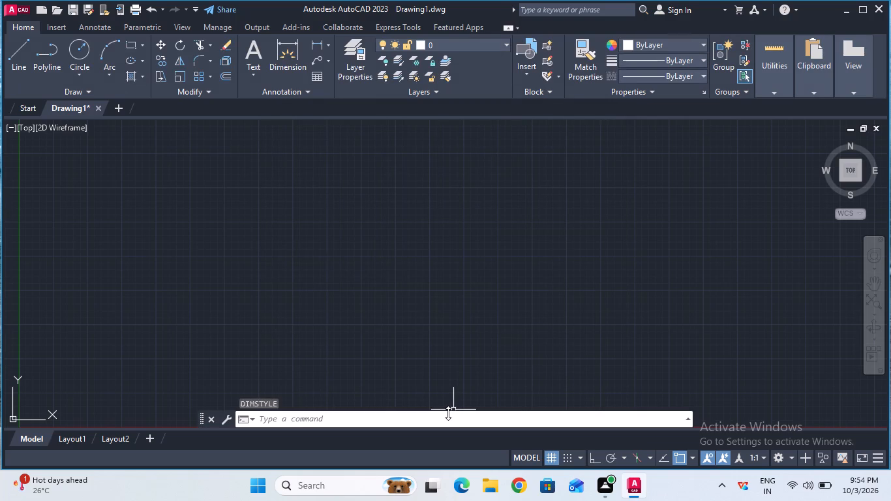
pyautogui.write('lim')
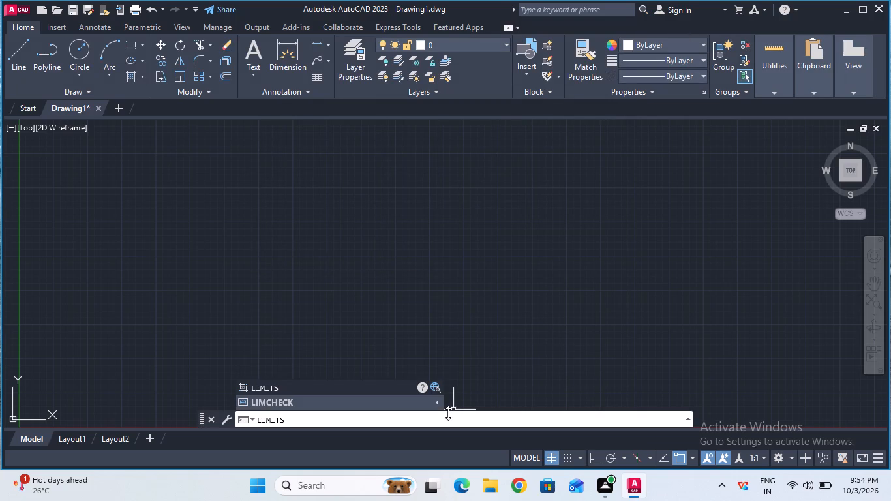
pyautogui.click(368, 386)
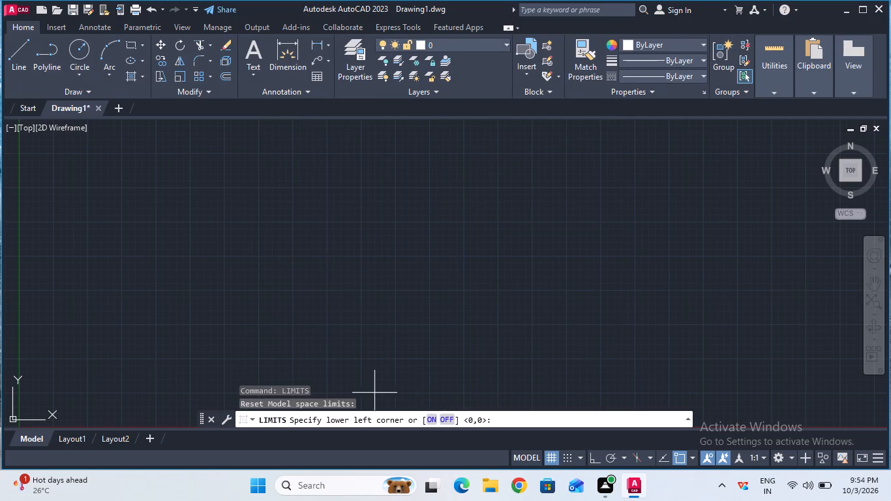
pyautogui.click(503, 418)
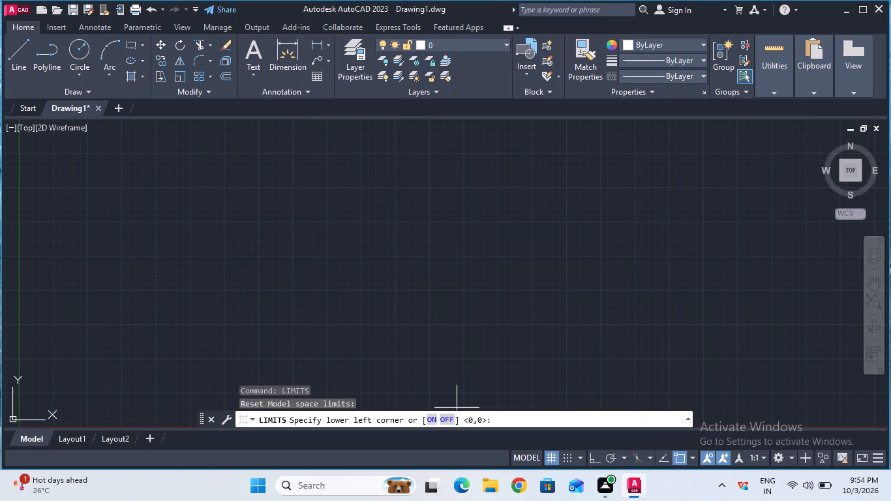
pyautogui.write('0,0')
pyautogui.press('Return')
pyautogui.write('100,100')
pyautogui.press('Return')
pyautogui.press('z')
pyautogui.press('Return')
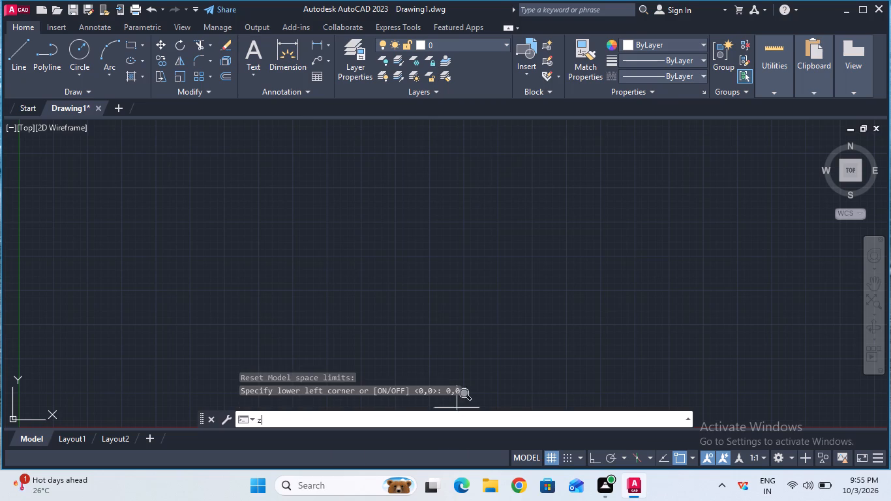
pyautogui.press('a')
pyautogui.press('Return')
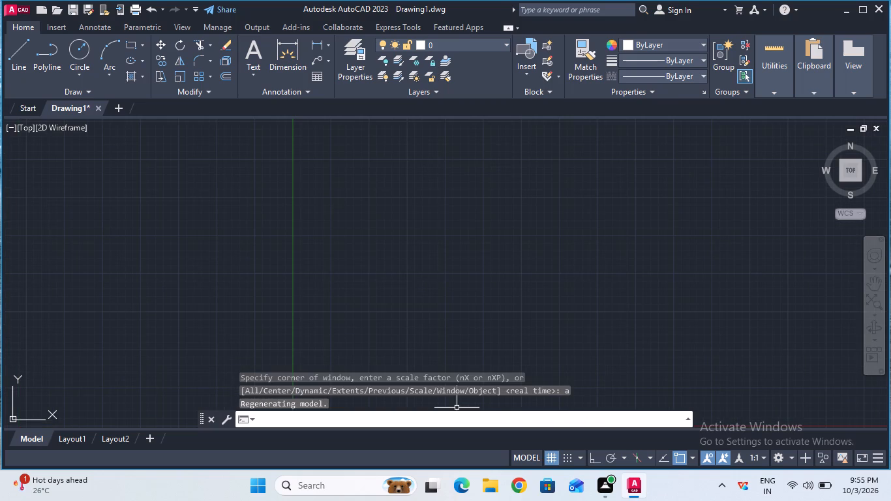
# Turn on Ortho mode.
pyautogui.press('F8')
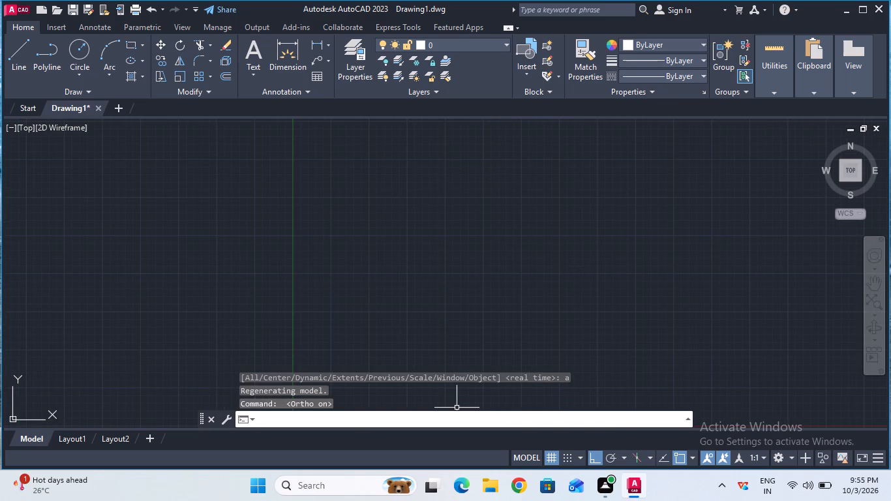
# Load the CENTER linetype from acad.lin into the drawing.
pyautogui.click(689, 79)
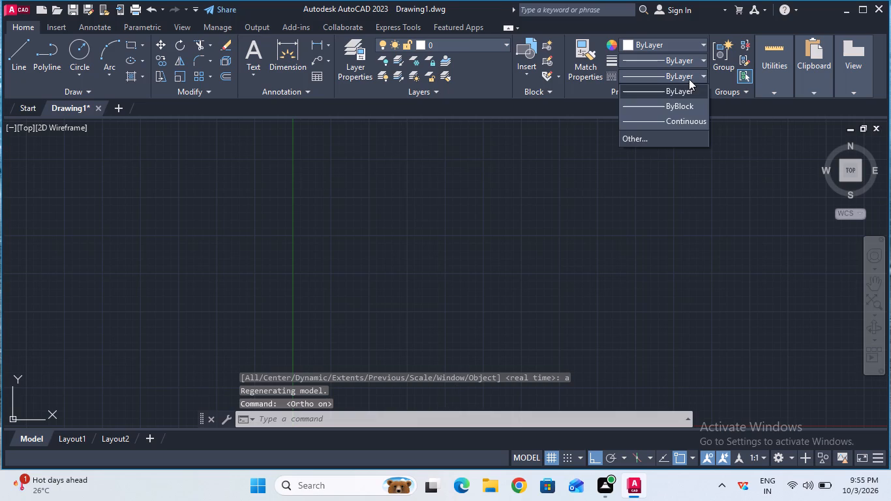
pyautogui.click(687, 134)
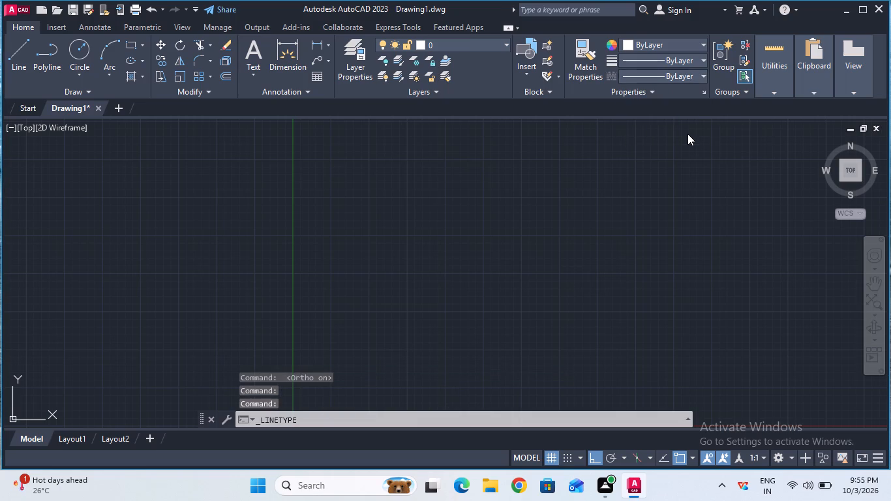
pyautogui.click(553, 131)
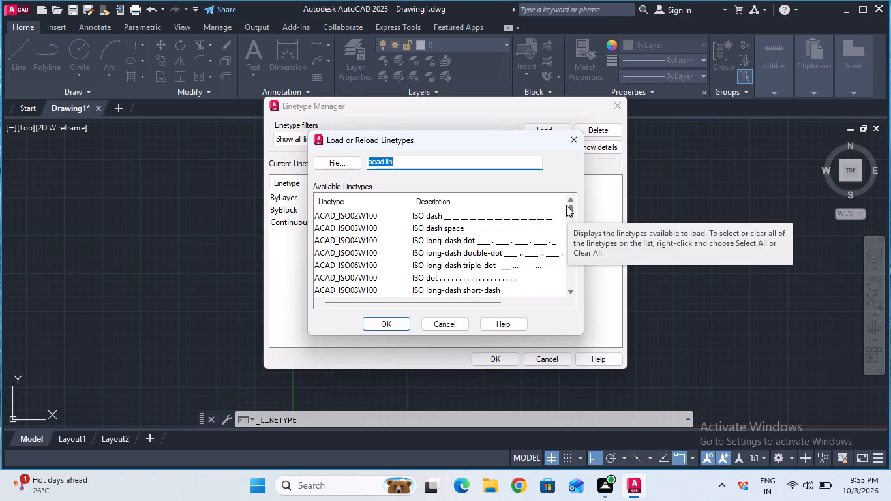
pyautogui.moveTo(569, 214); pyautogui.dragTo(572, 230)
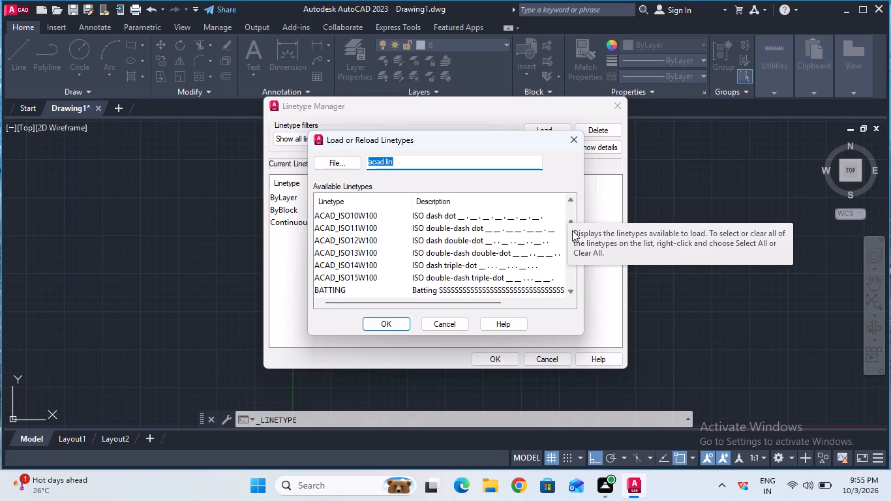
pyautogui.moveTo(572, 230); pyautogui.dragTo(572, 237)
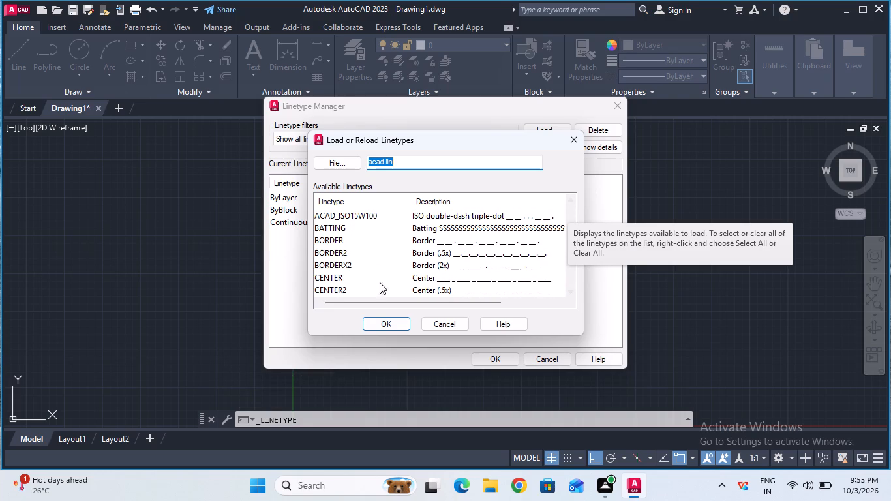
pyautogui.click(420, 277)
pyautogui.click(383, 322)
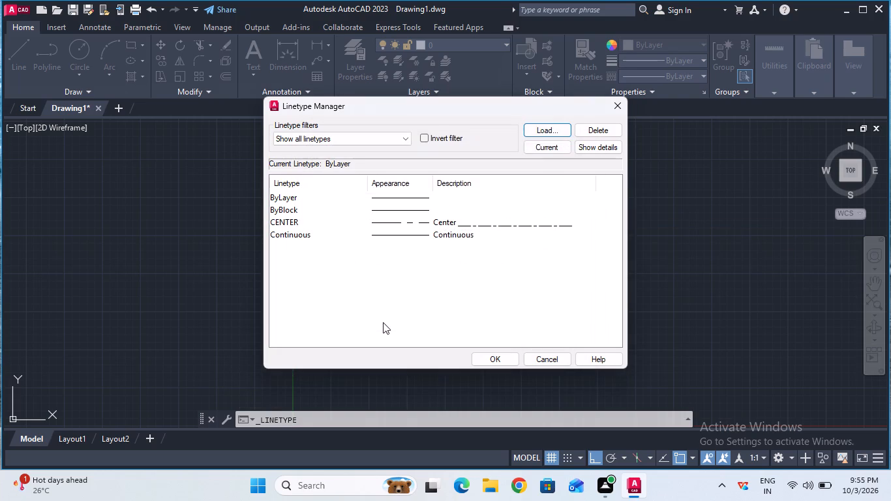
pyautogui.click(478, 352)
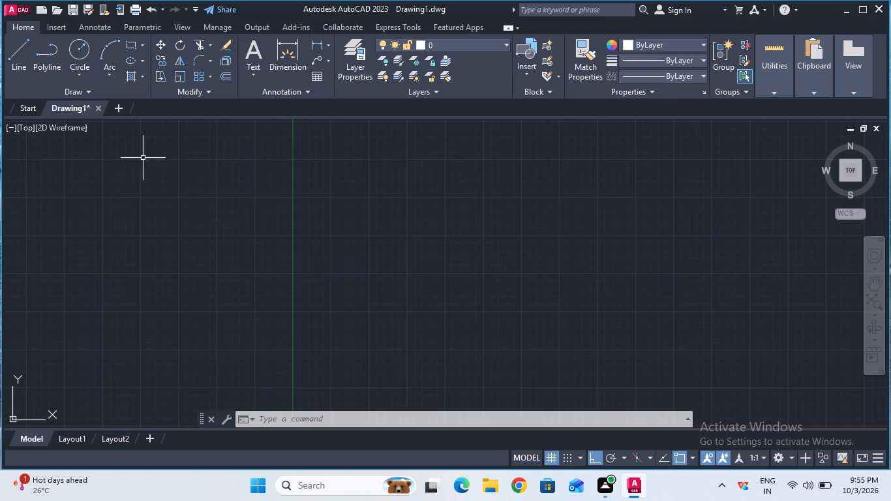
# Draw an 18 mm horizontal line in the empty model space as the profile's top edge.
pyautogui.click(30, 61)
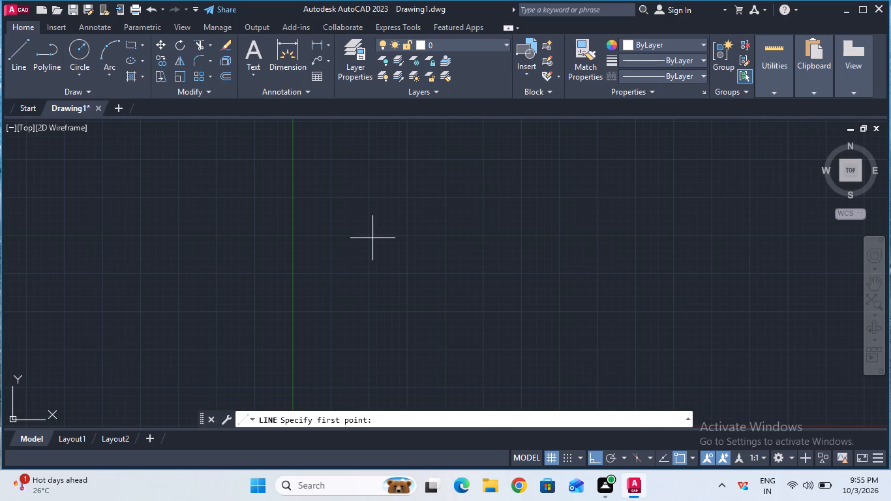
pyautogui.click(368, 158)
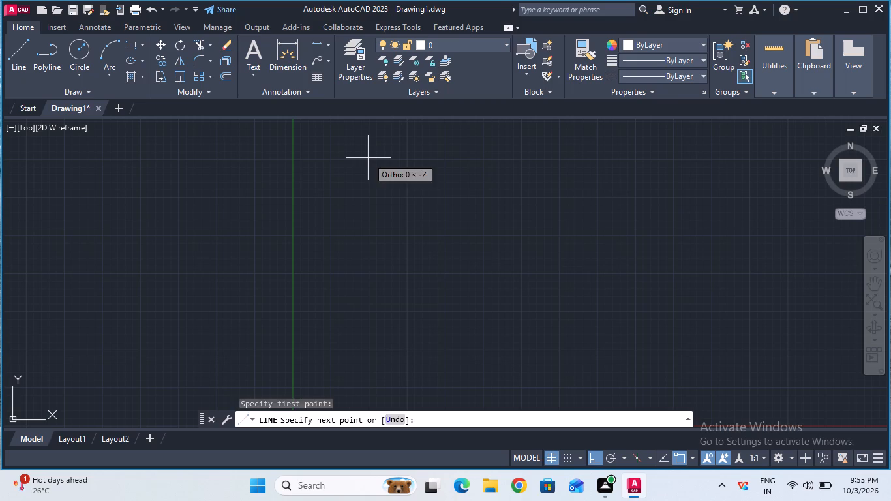
pyautogui.press('1')
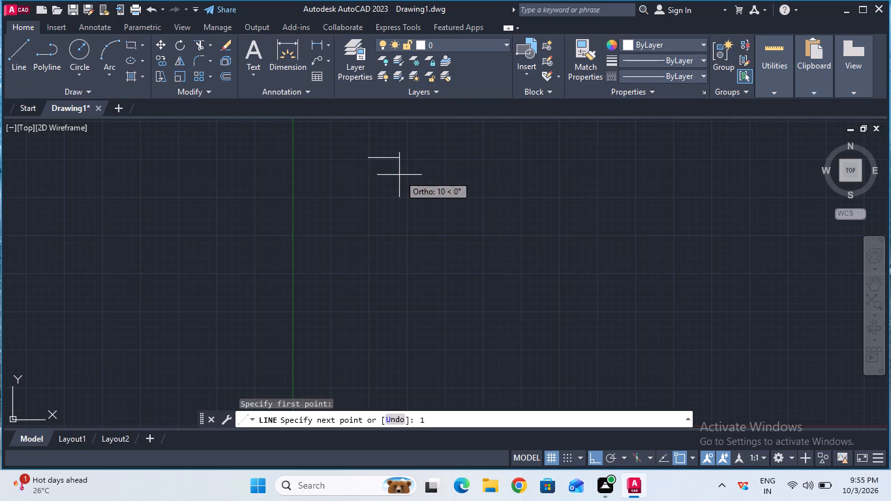
pyautogui.press('8')
pyautogui.press('Return')
pyautogui.press('Escape')
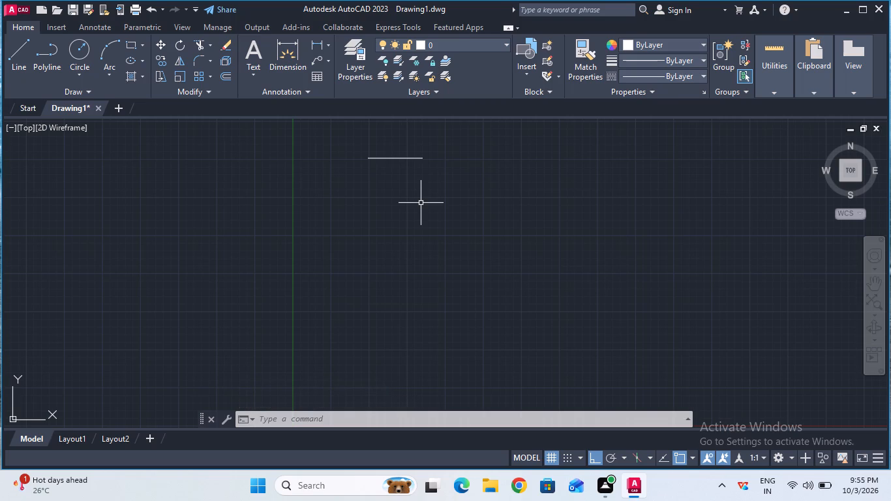
# Draw a 40 mm vertical line straight down from the left end of the 18 mm top line.
pyautogui.click(20, 49)
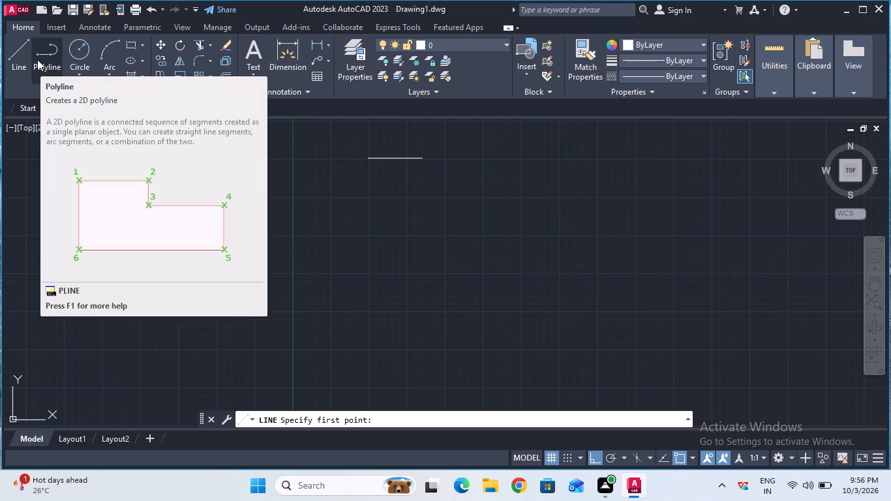
pyautogui.click(16, 67)
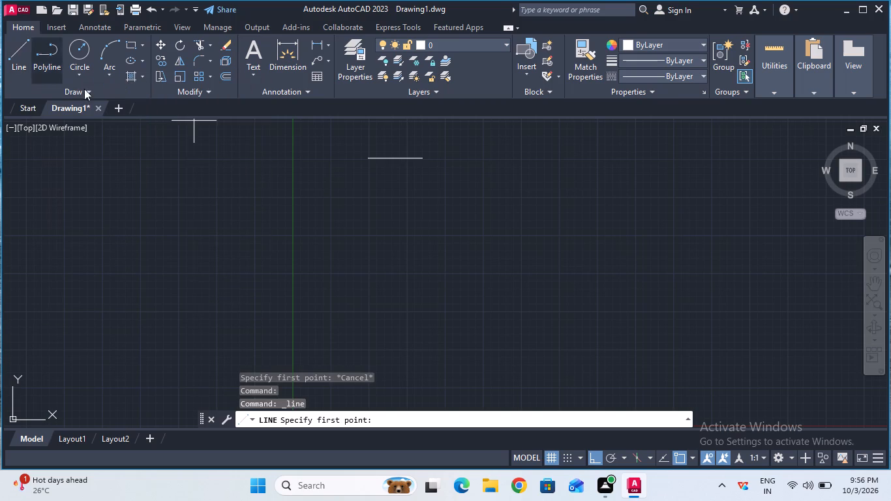
pyautogui.click(368, 159)
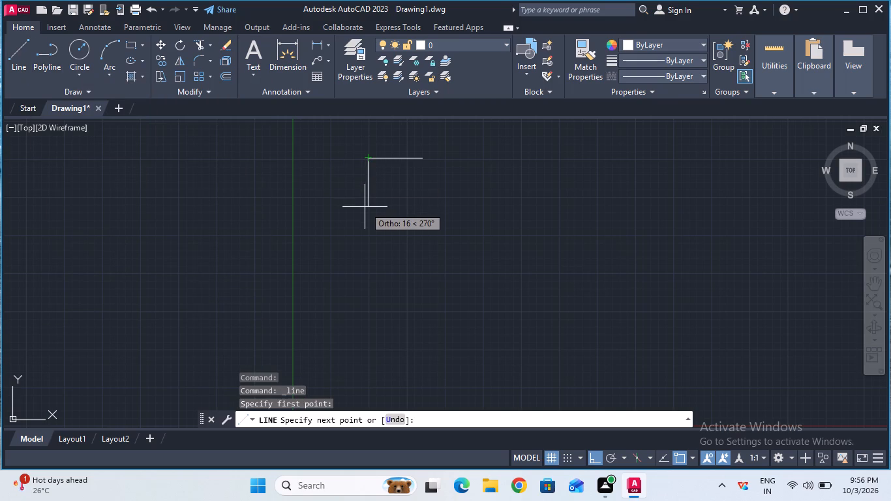
pyautogui.press('4')
pyautogui.press('0')
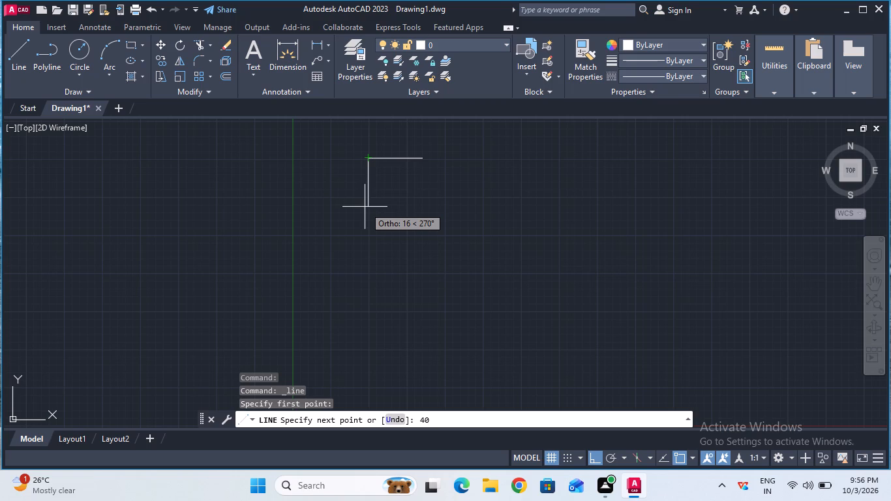
pyautogui.press('Return')
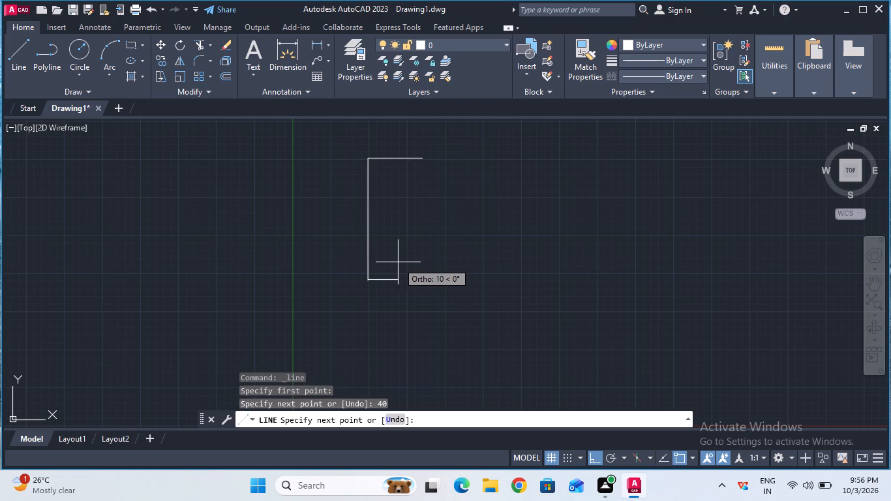
pyautogui.press('Escape')
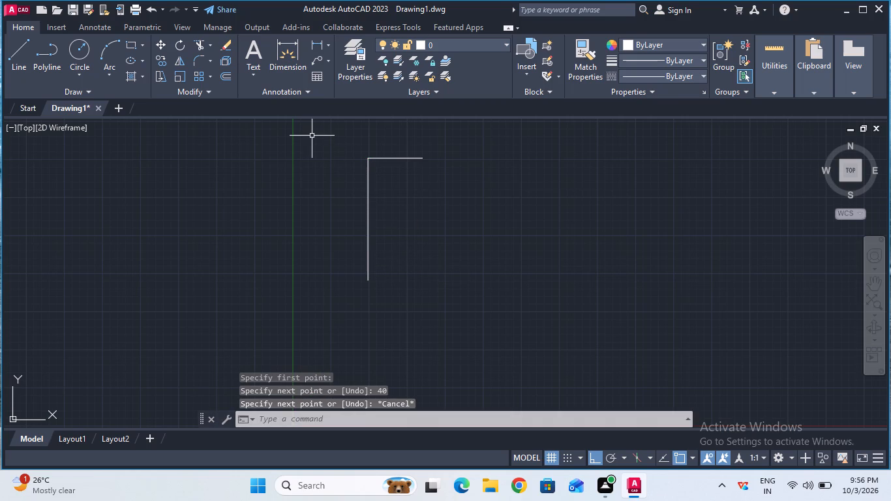
# Draw a 4 mm horizontal line inward to the right from the lower end of the left vertical line.
pyautogui.click(23, 62)
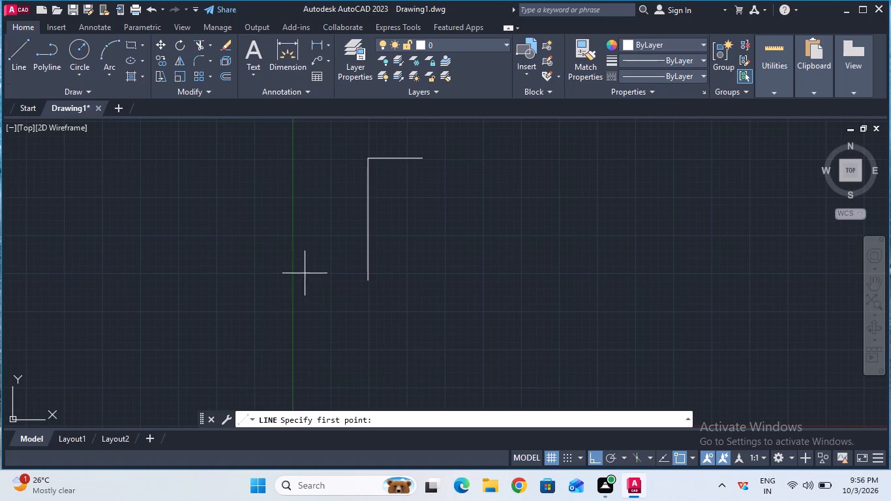
pyautogui.click(369, 282)
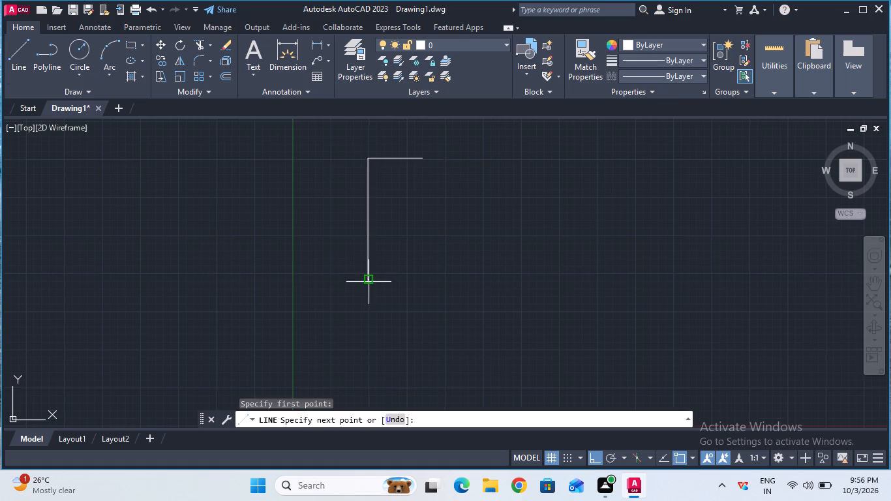
pyautogui.press('4')
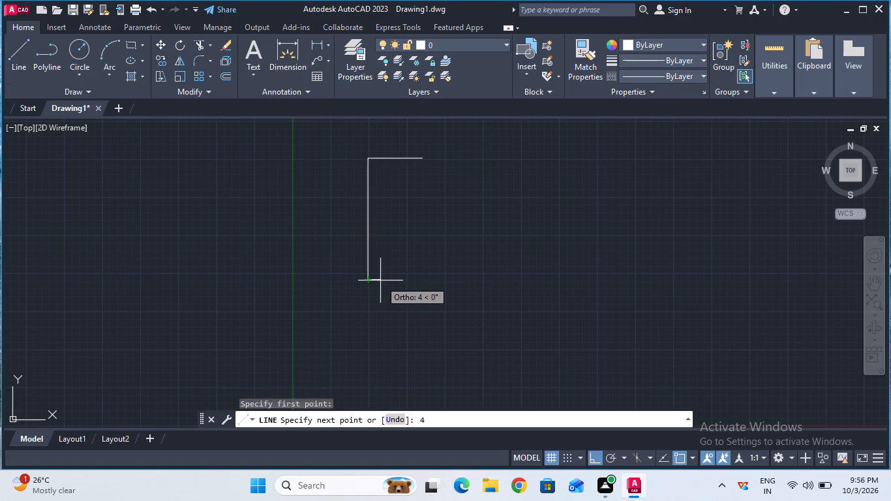
pyautogui.press('Return')
pyautogui.press('Escape')
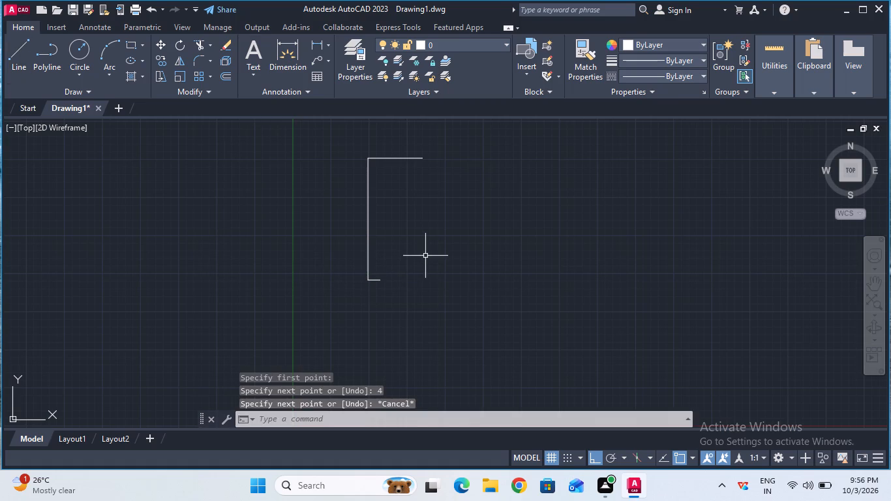
# From the top line's right end, draw a line 40 mm down, continuing with a 4 mm segment inward to the left.
pyautogui.click(12, 57)
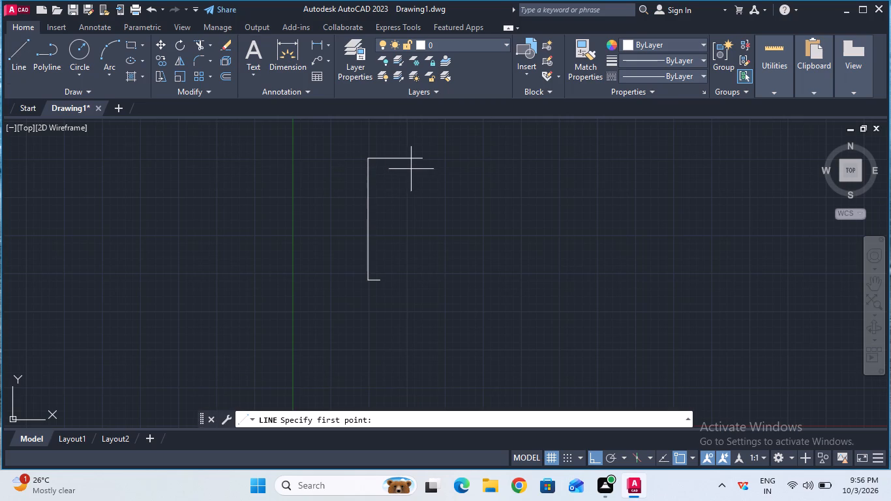
pyautogui.click(418, 163)
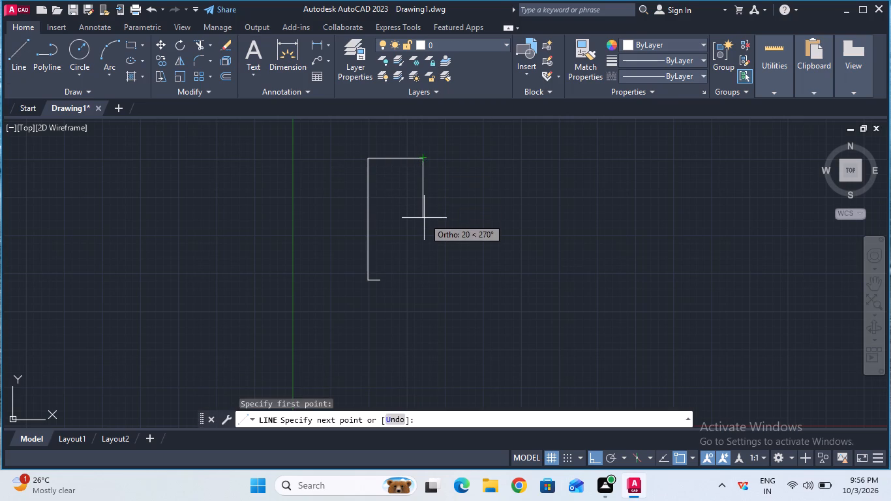
pyautogui.write('40')
pyautogui.press('Return')
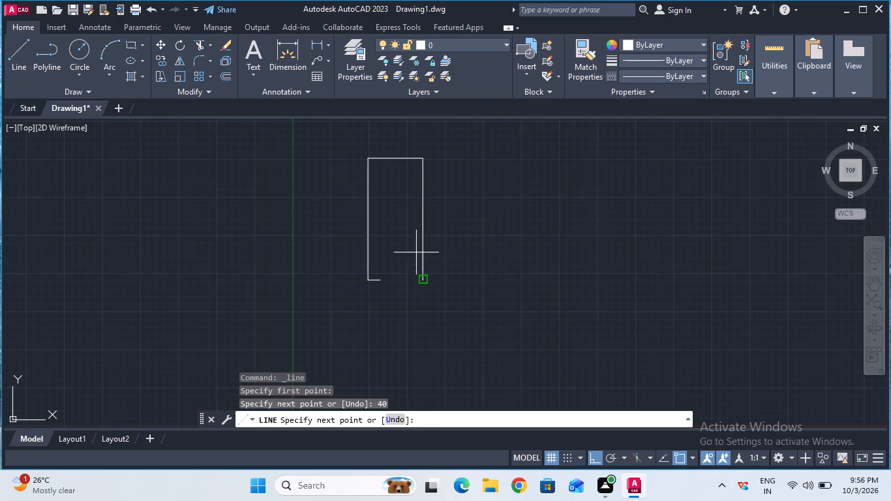
pyautogui.press('4')
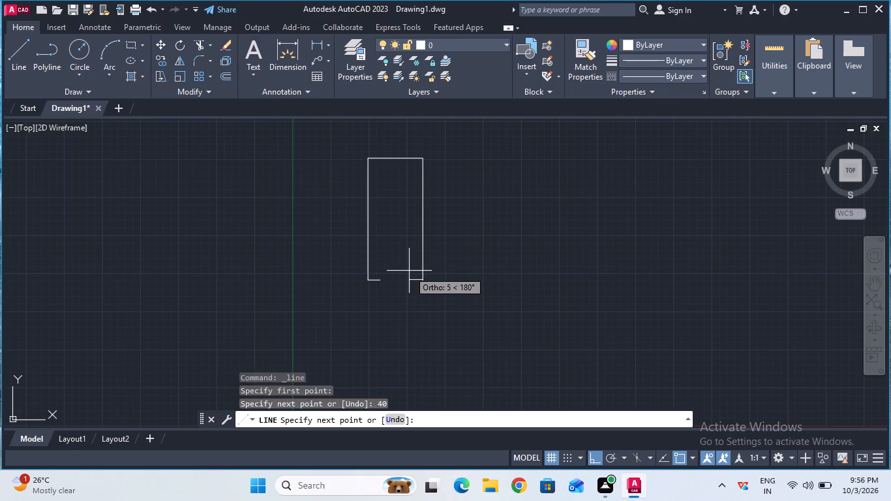
pyautogui.press('Return')
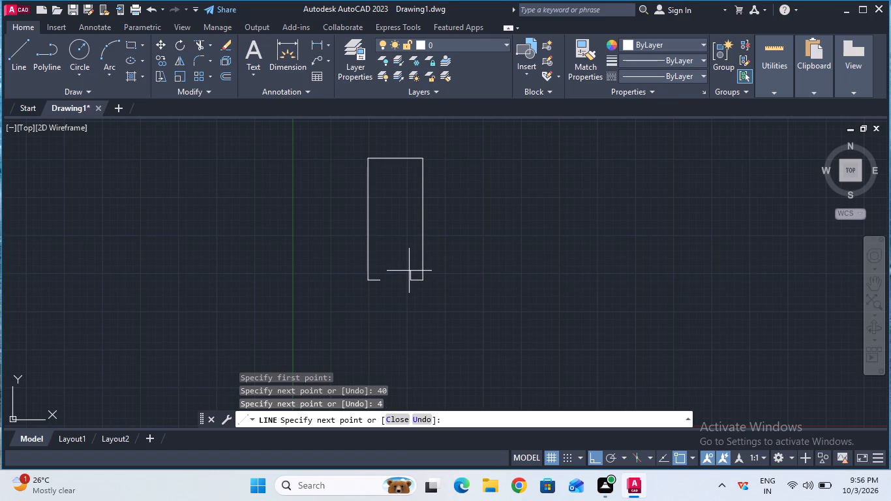
pyautogui.press('Escape')
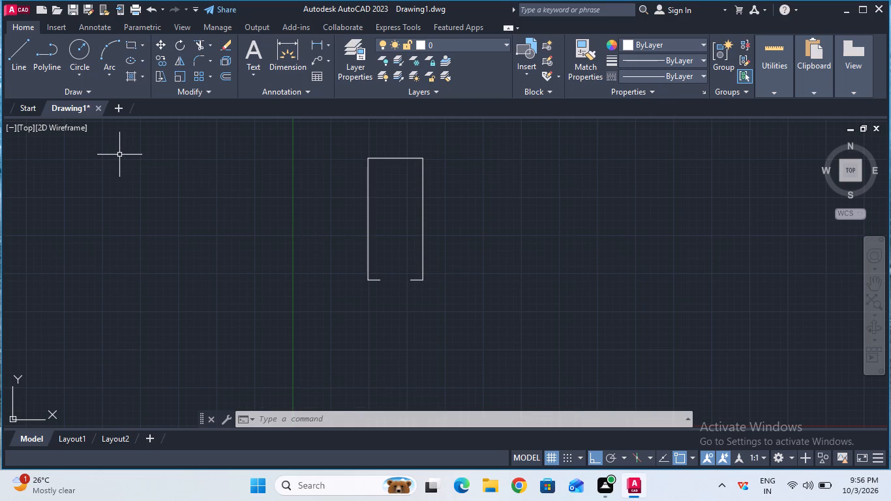
# Add a centerline between the top edge and the short lower-left line of the profile.
pyautogui.click(24, 70)
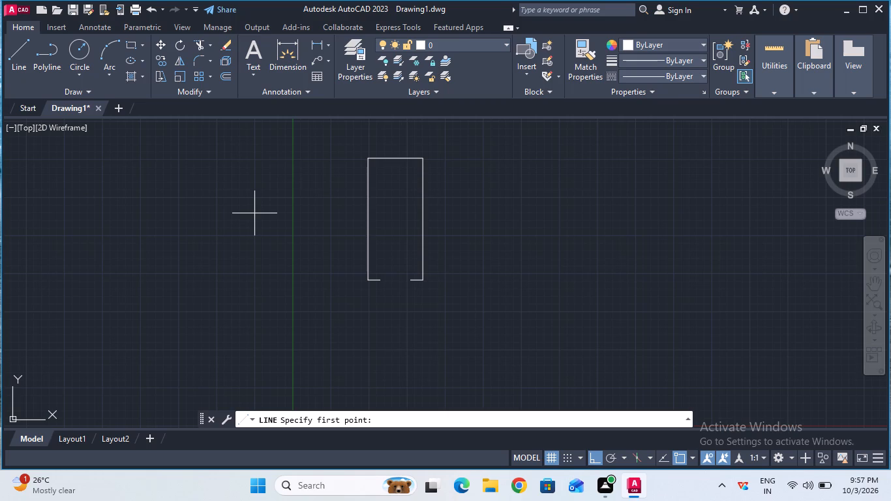
pyautogui.press('Escape')
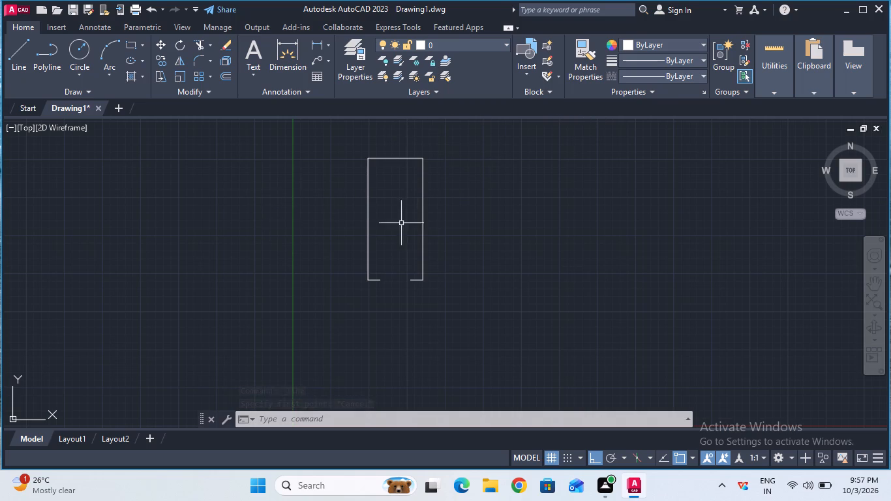
pyautogui.write('cl')
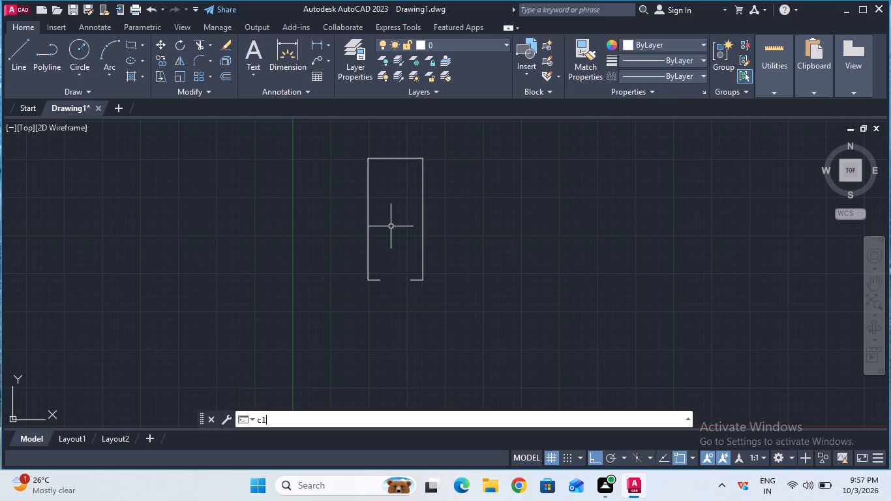
pyautogui.click(344, 282)
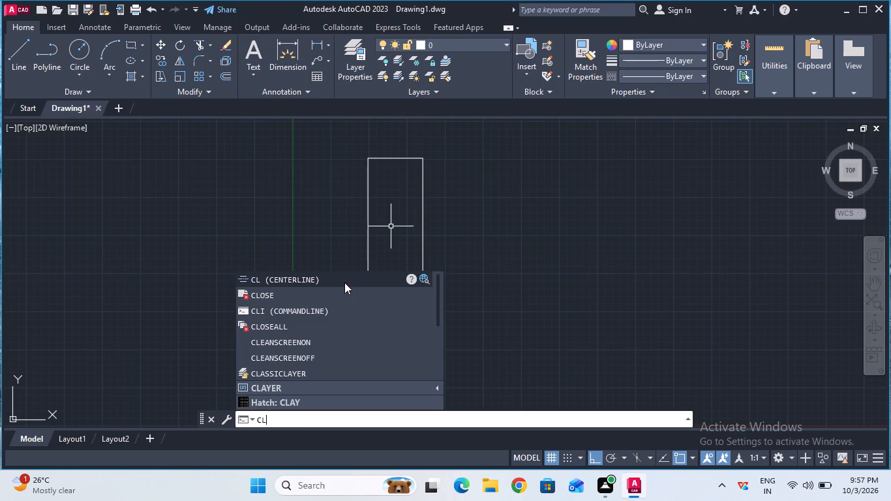
pyautogui.click(395, 159)
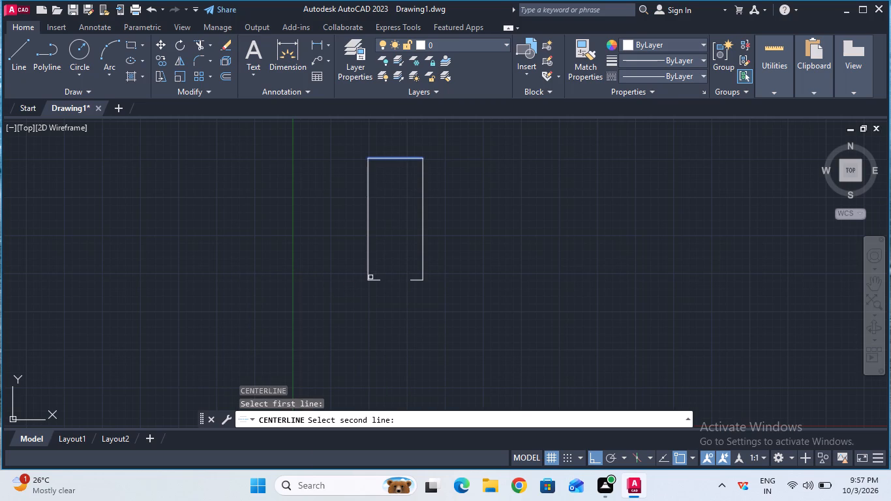
pyautogui.click(373, 279)
pyautogui.press('Escape')
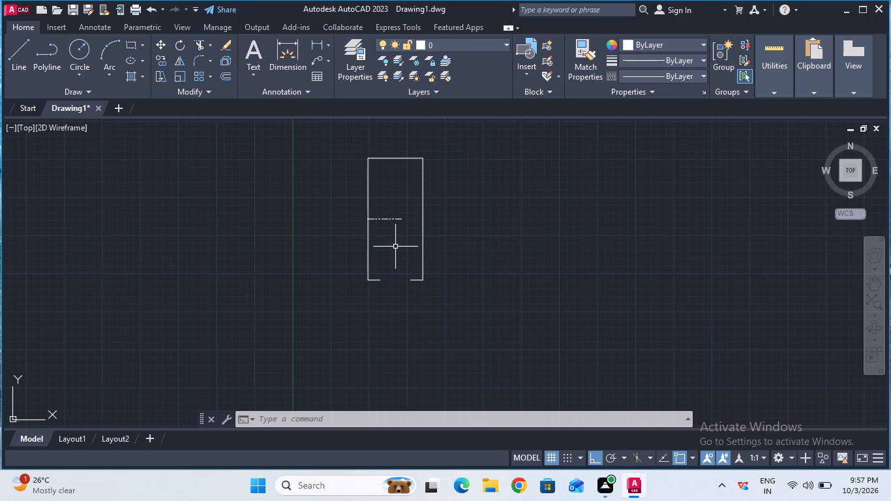
pyautogui.press('Escape')
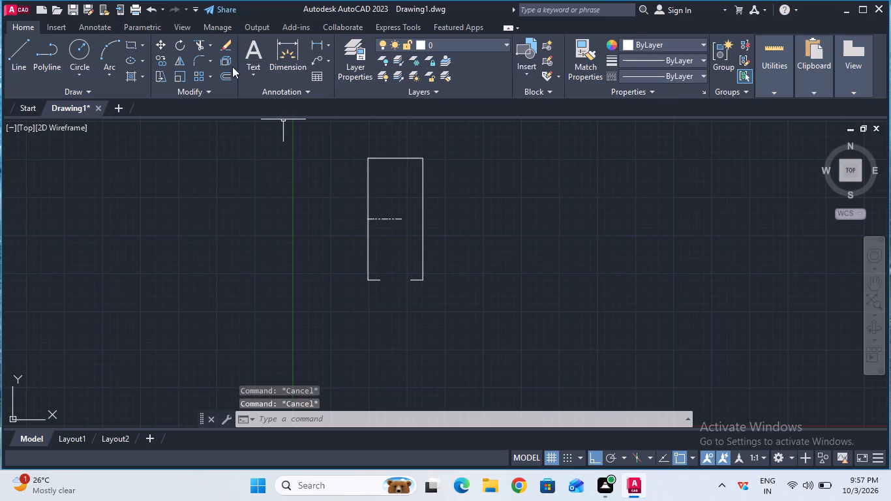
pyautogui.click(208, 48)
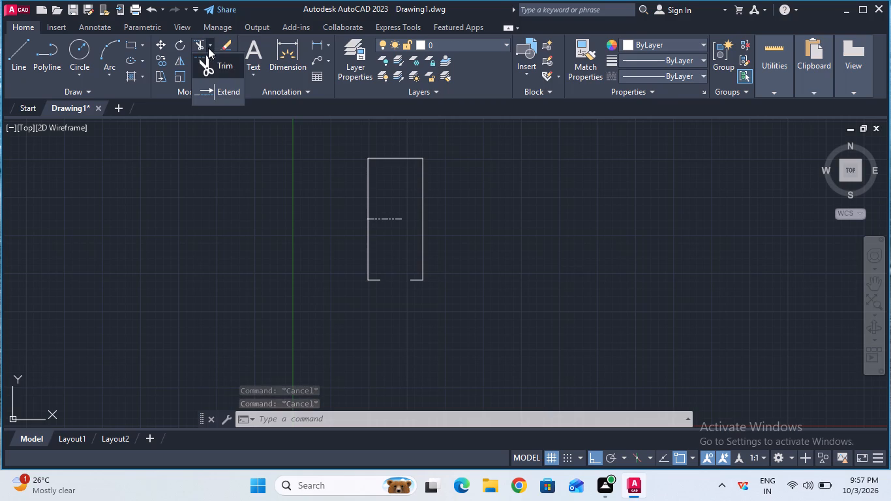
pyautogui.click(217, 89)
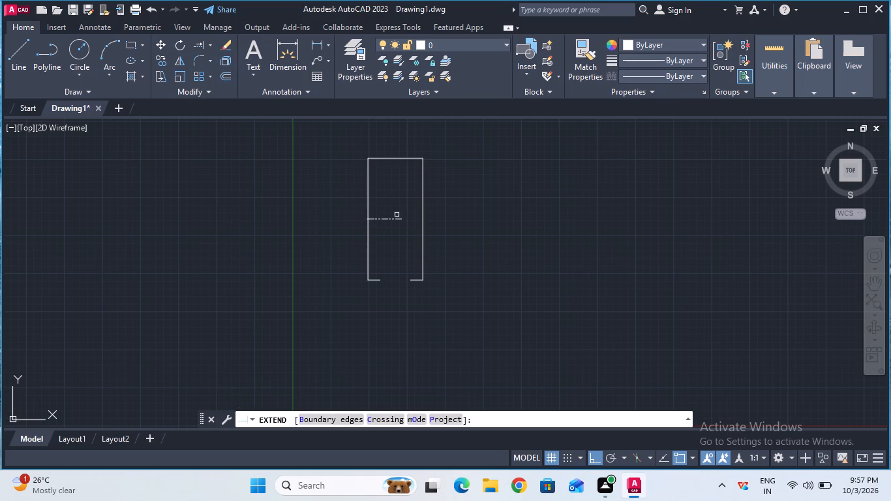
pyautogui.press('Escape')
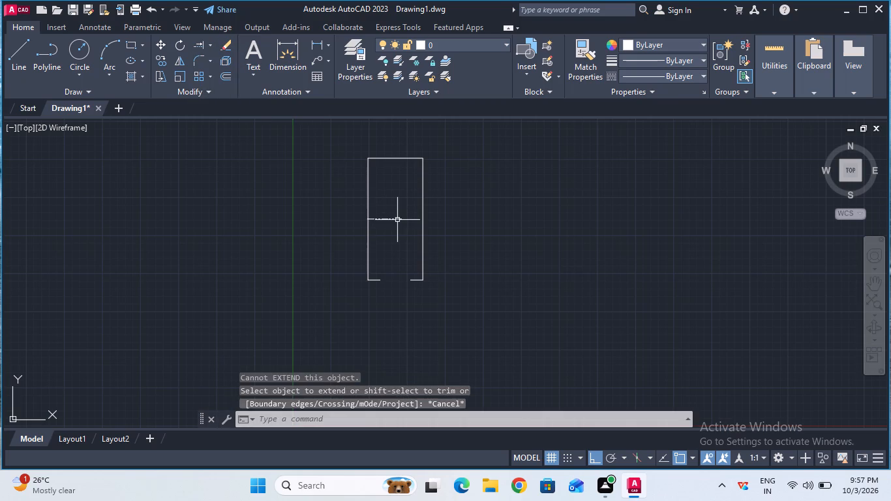
# Explode the horizontal centerline inside the profile into a plain line.
pyautogui.click(381, 220)
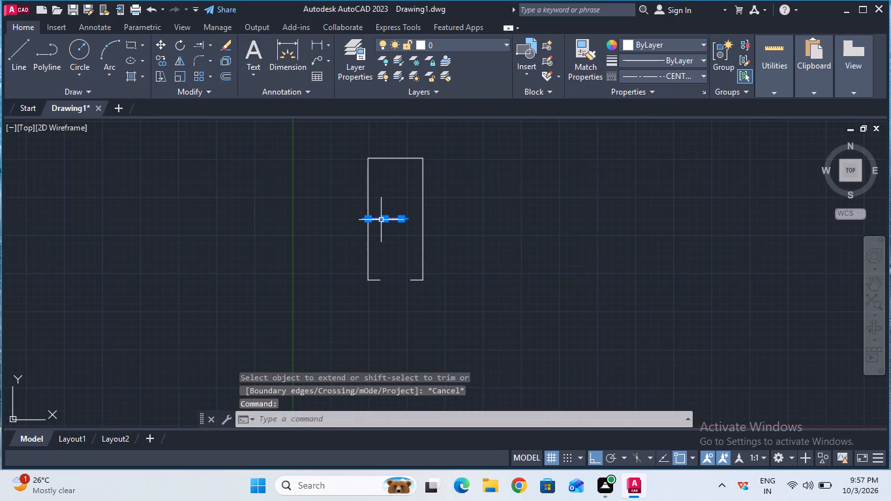
pyautogui.write('ex')
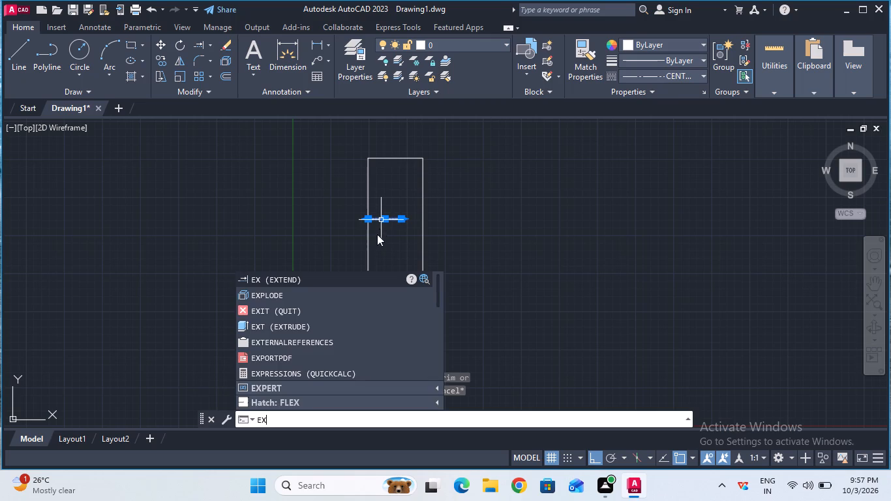
pyautogui.click(358, 296)
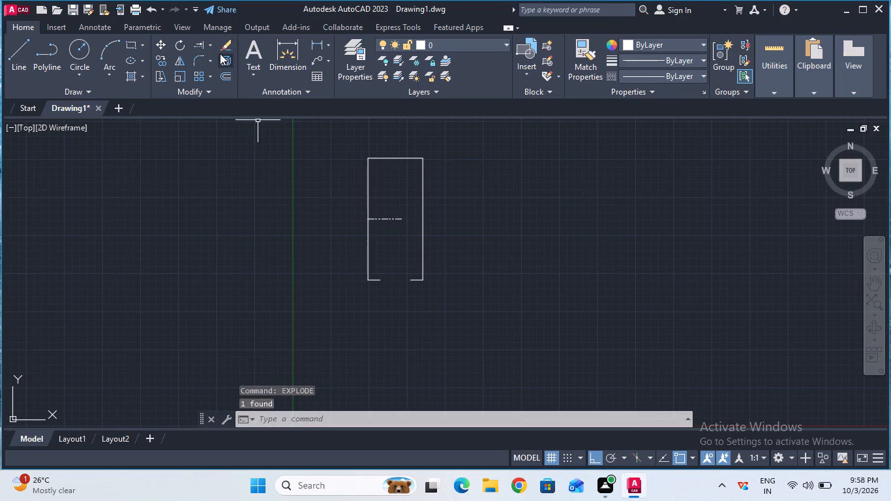
# Extend the exploded centerline to the profile's right vertical line.
pyautogui.click(204, 44)
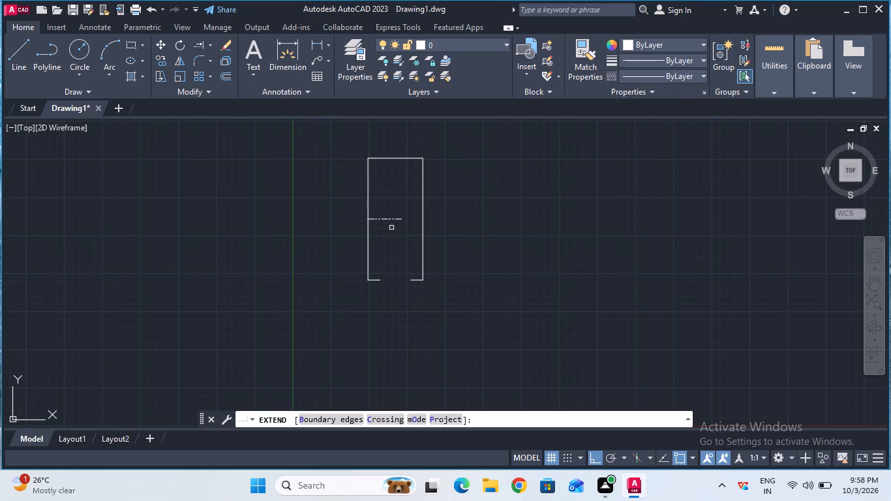
pyautogui.click(389, 219)
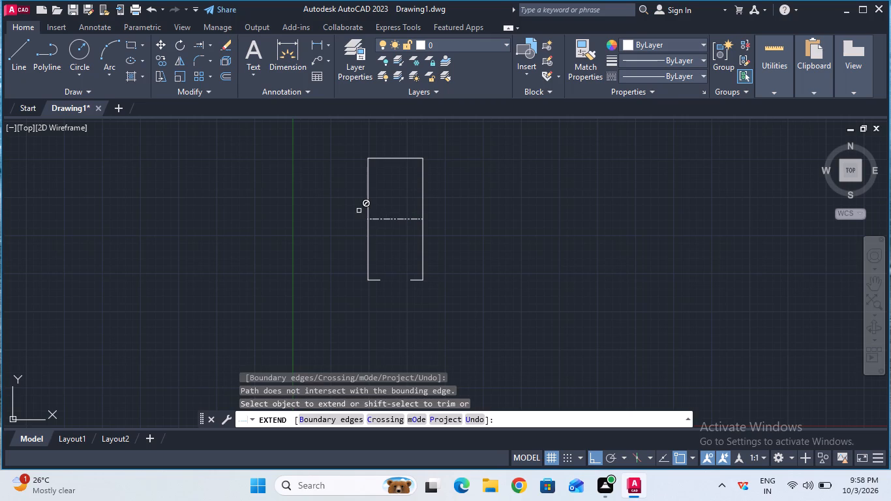
pyautogui.press('Escape')
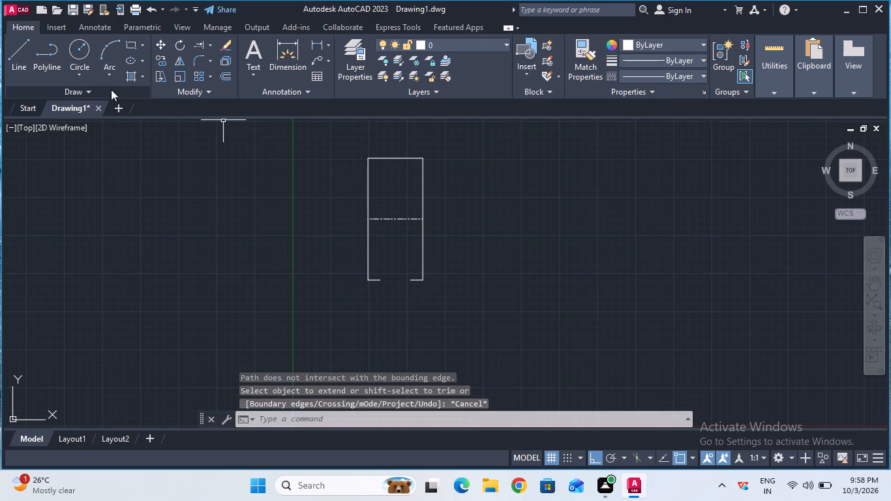
# Draw two vertical lines from the inner ends of the short lower-left and lower-right segments up to the centerline.
pyautogui.click(25, 67)
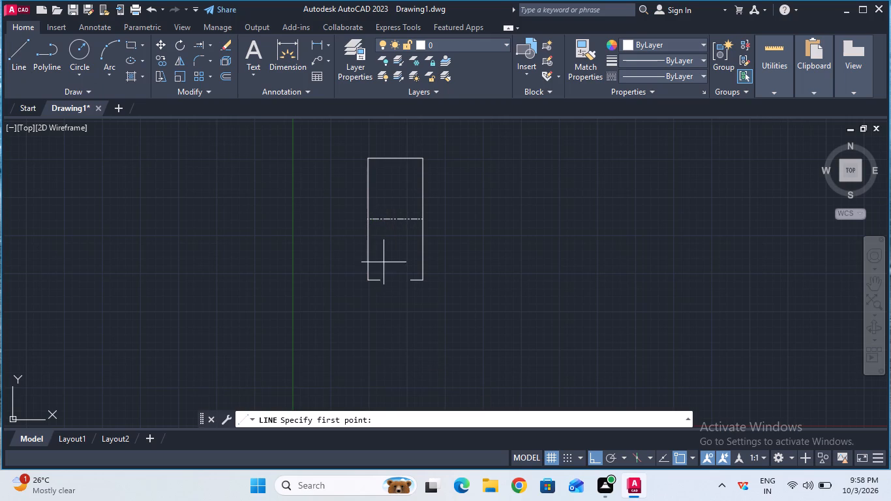
pyautogui.click(380, 281)
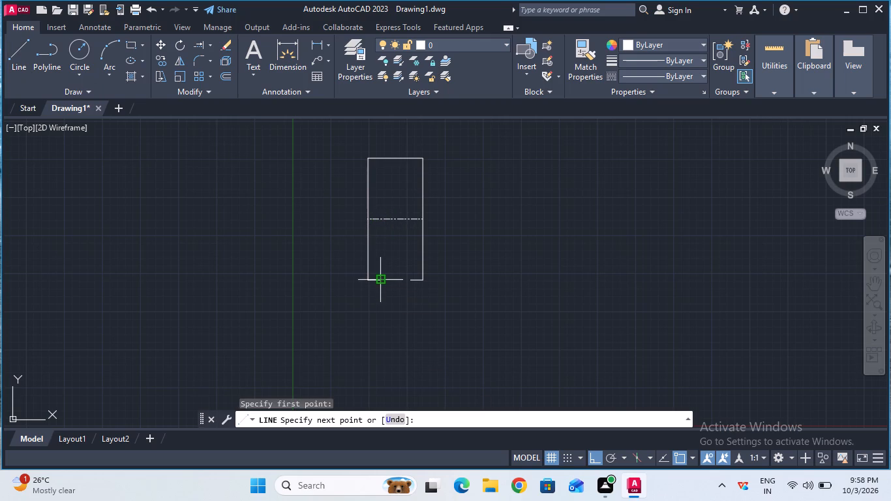
pyautogui.click(380, 222)
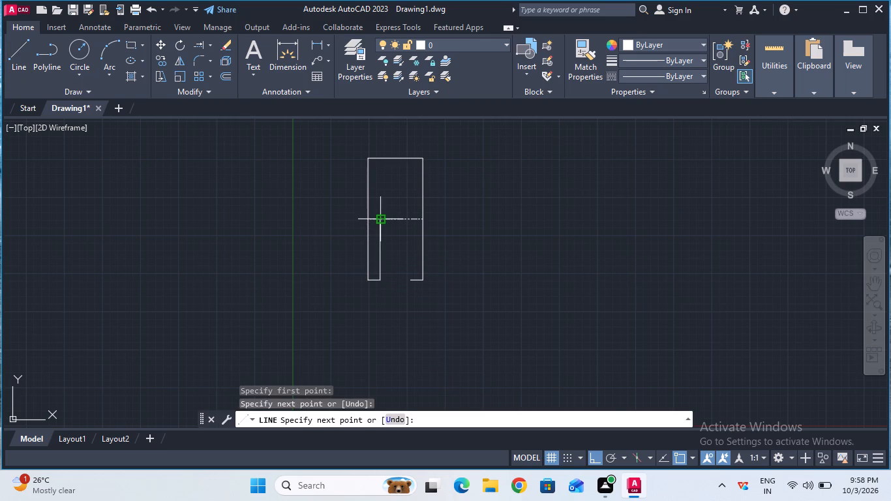
pyautogui.press('Escape')
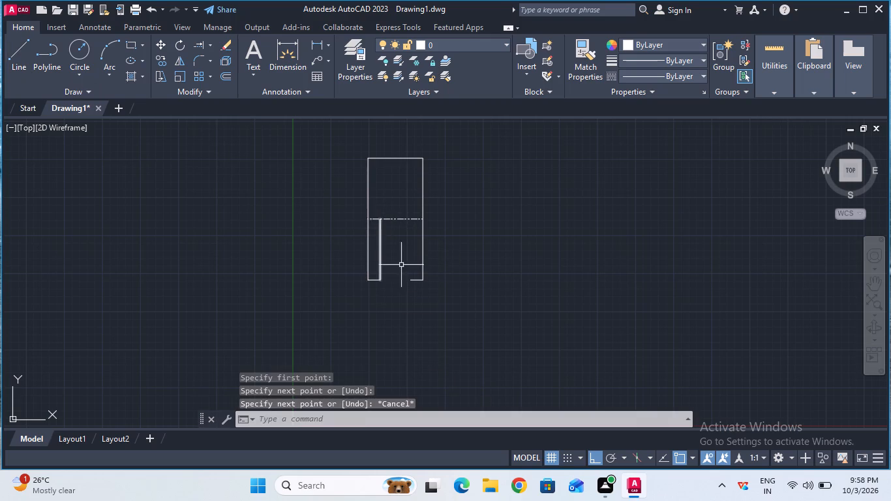
pyautogui.click(7, 65)
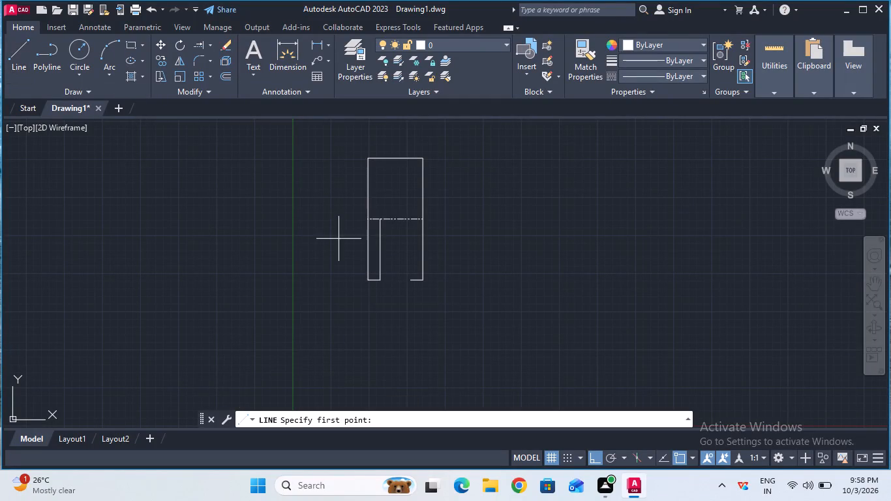
pyautogui.click(408, 279)
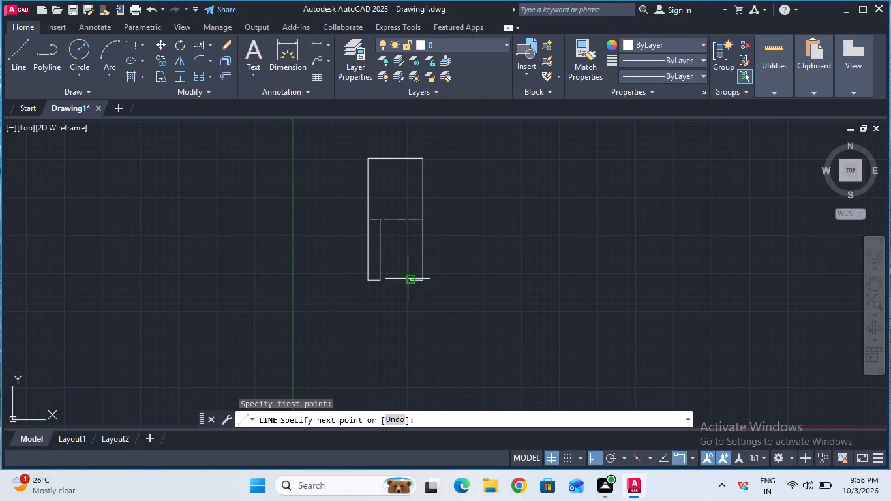
pyautogui.click(406, 219)
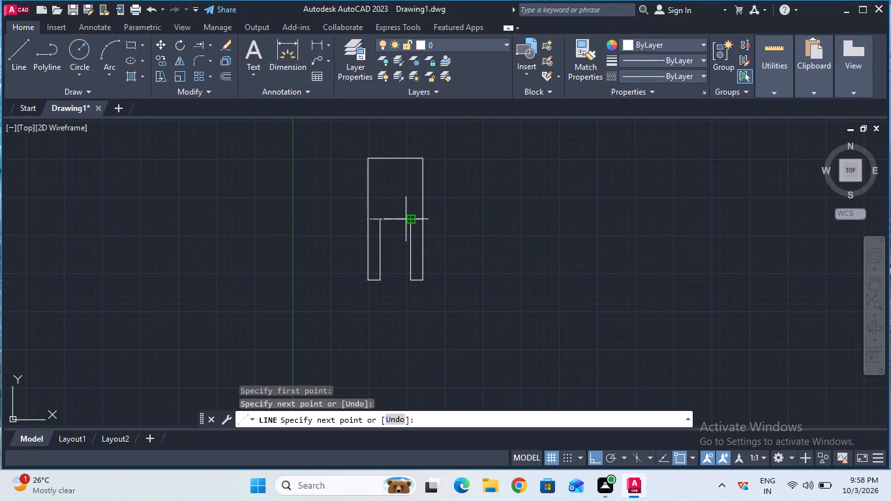
pyautogui.press('Escape')
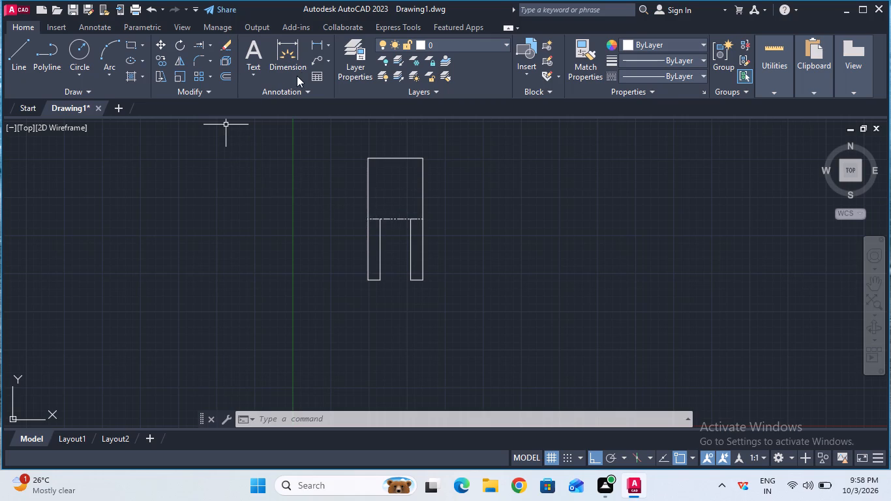
# Check the length of the inner left vertical line between the centerline and the bottom with a linear dimension.
pyautogui.click(314, 49)
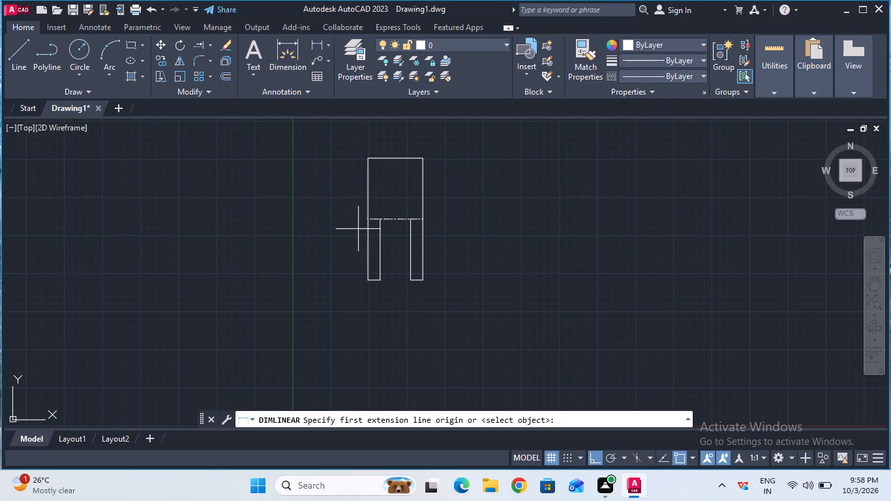
pyautogui.click(378, 217)
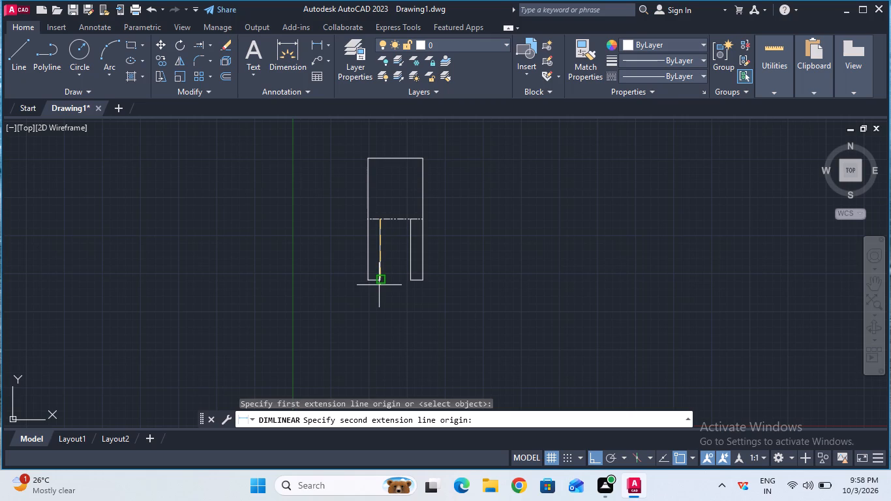
pyautogui.click(378, 281)
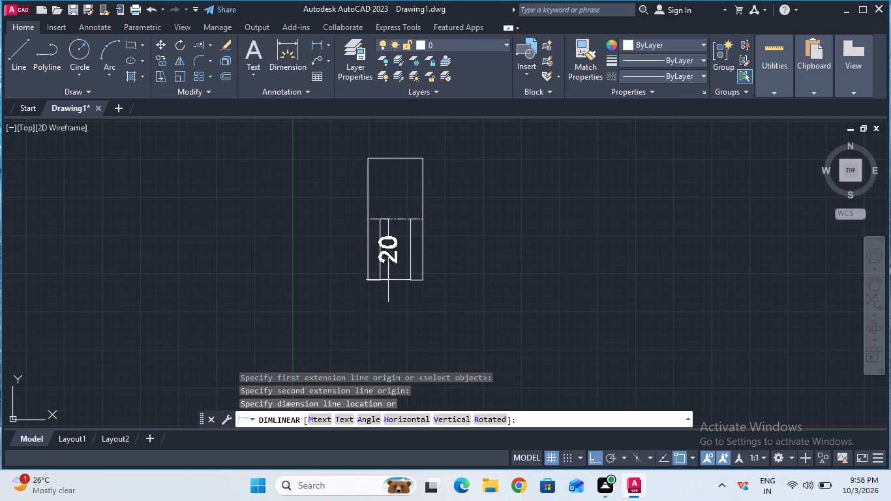
pyautogui.press('Escape')
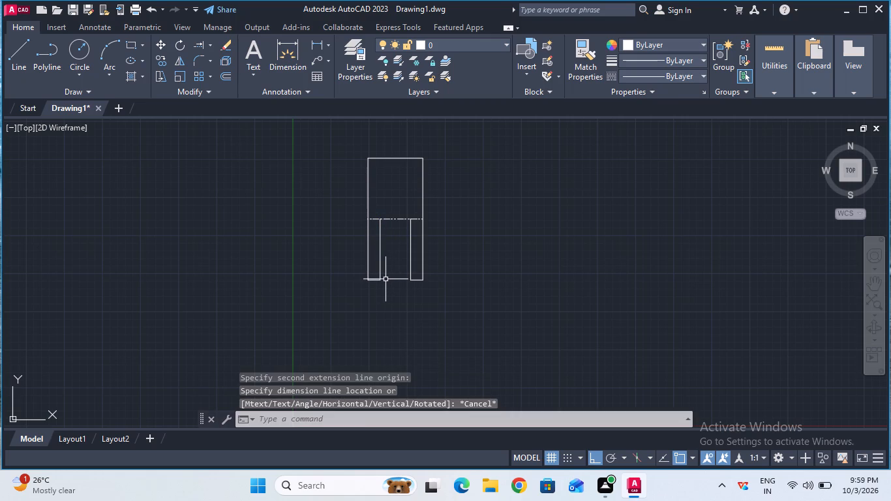
# Draw a 10 mm vertical line straight down from the lower end of each inner vertical line.
pyautogui.click(23, 72)
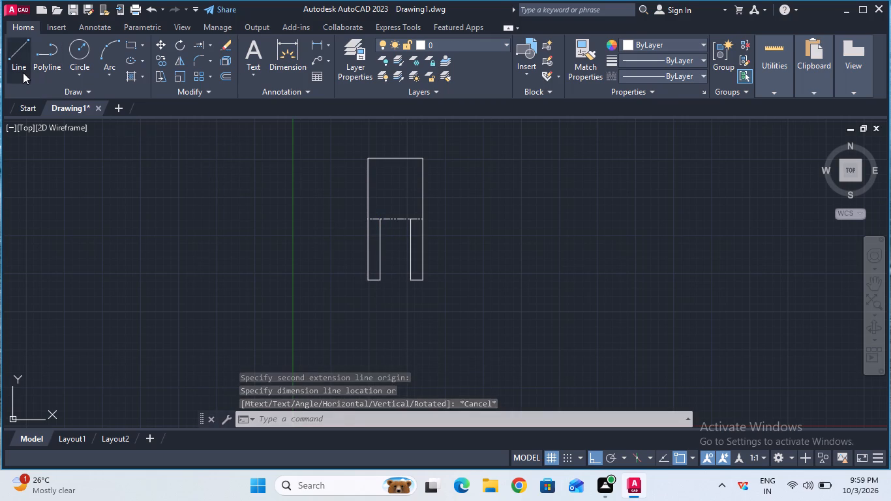
pyautogui.click(383, 283)
pyautogui.write('10')
pyautogui.press('Return')
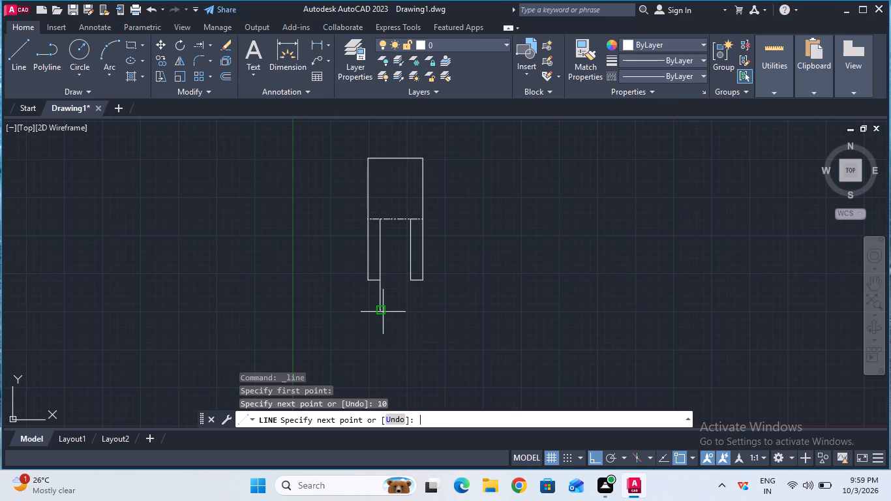
pyautogui.press('Escape')
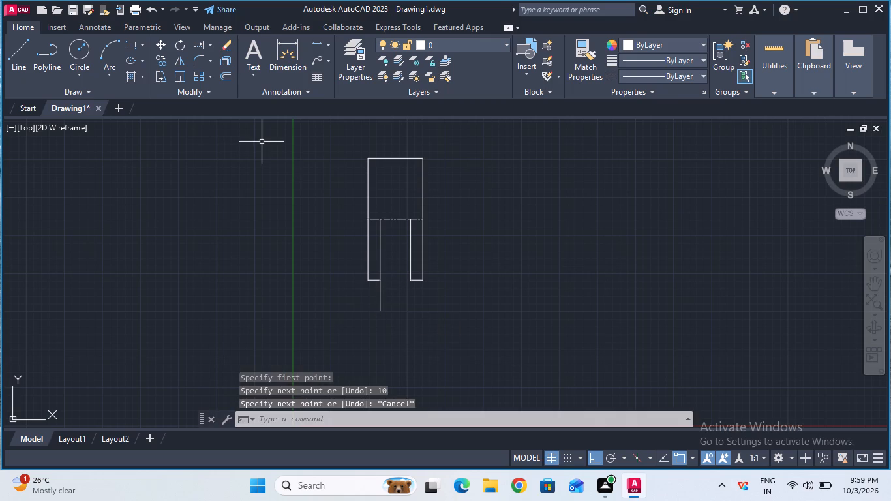
pyautogui.click(21, 76)
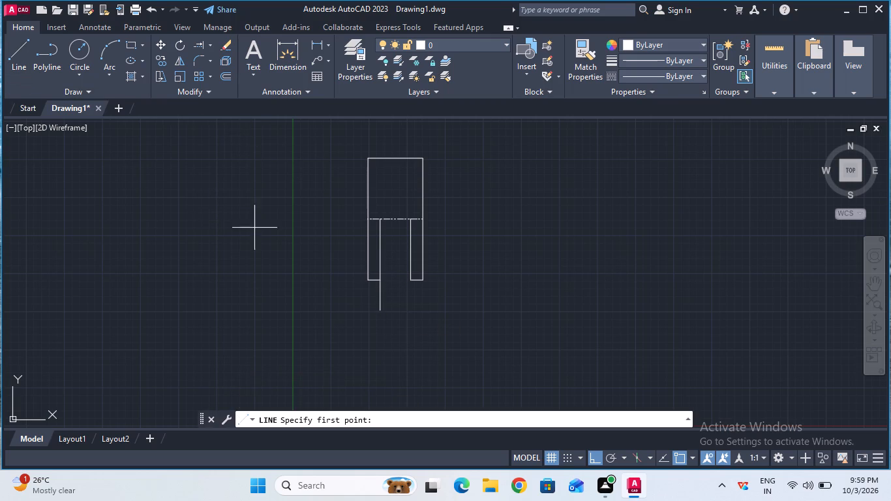
pyautogui.click(410, 278)
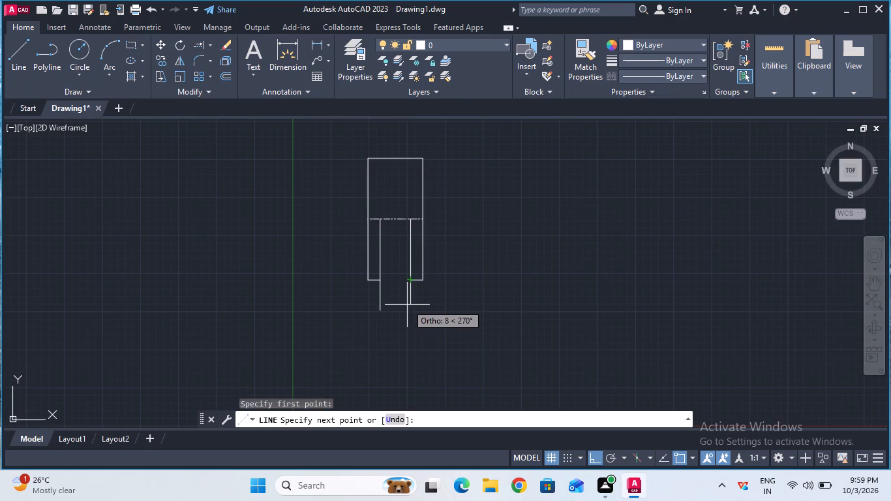
pyautogui.write('10')
pyautogui.press('Return')
pyautogui.press('Escape')
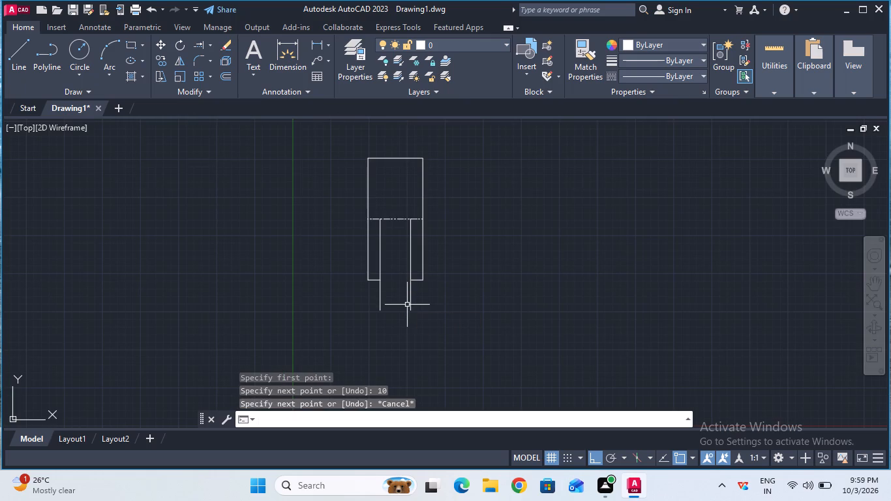
# Close the bottom of the profile with a horizontal line joining the lower ends of the two 10 mm lines.
pyautogui.click(19, 71)
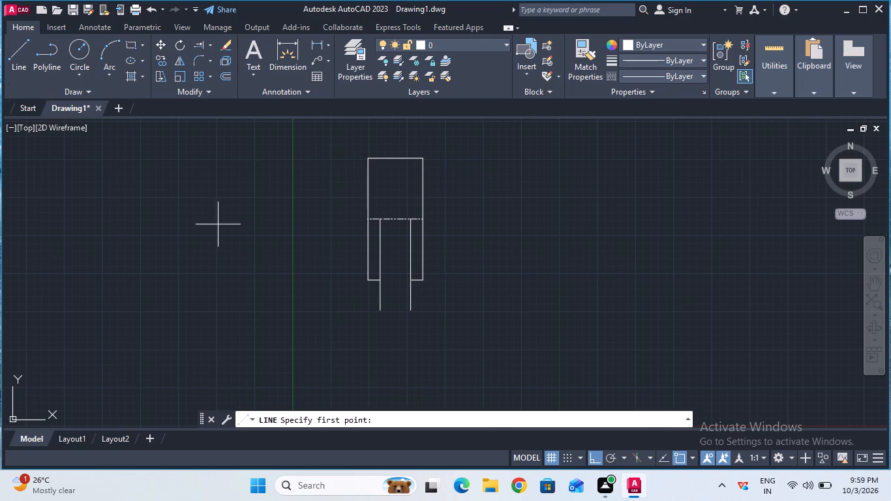
pyautogui.click(376, 312)
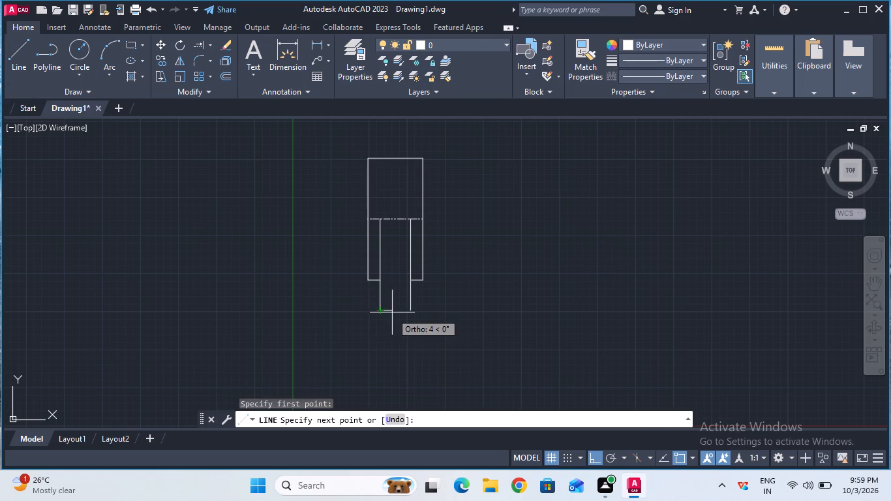
pyautogui.click(414, 312)
pyautogui.press('Escape')
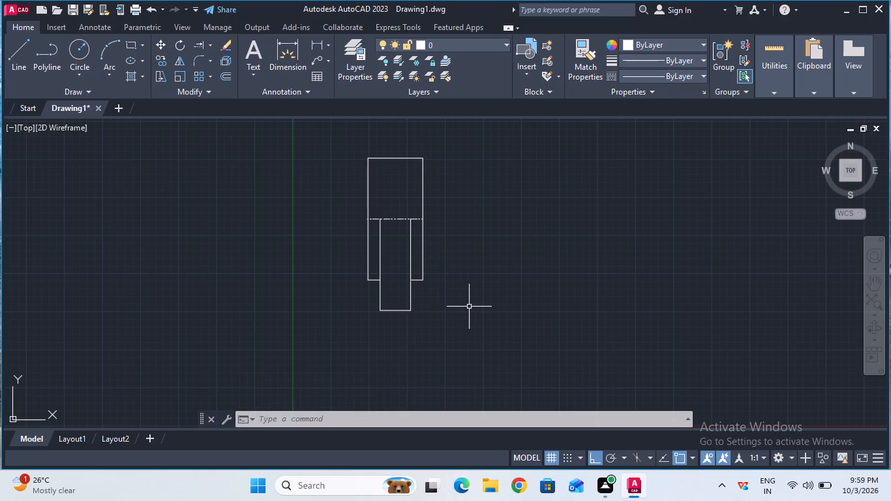
# Draw a horizontal CENTER-linetype line about 90 mm long, extending rightward from the profile's upper-right corner.
pyautogui.click(874, 290)
pyautogui.moveTo(741, 275); pyautogui.dragTo(637, 312)
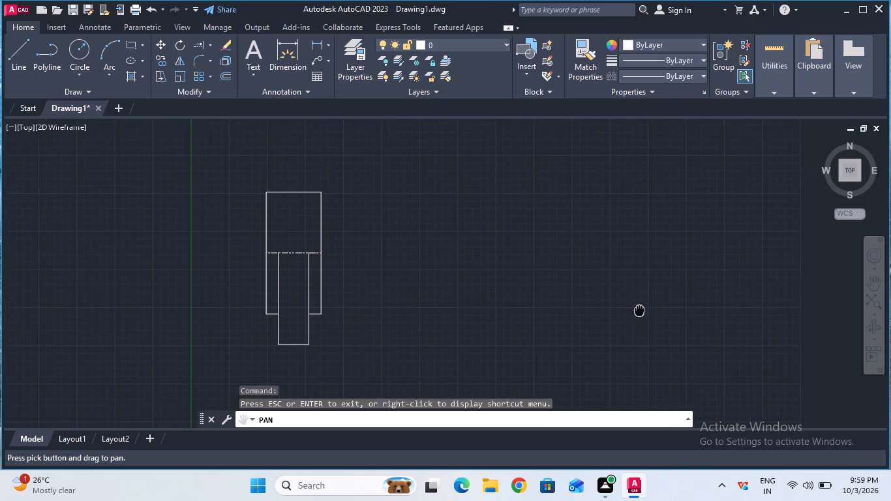
pyautogui.moveTo(637, 312); pyautogui.dragTo(631, 312)
pyautogui.press('Escape')
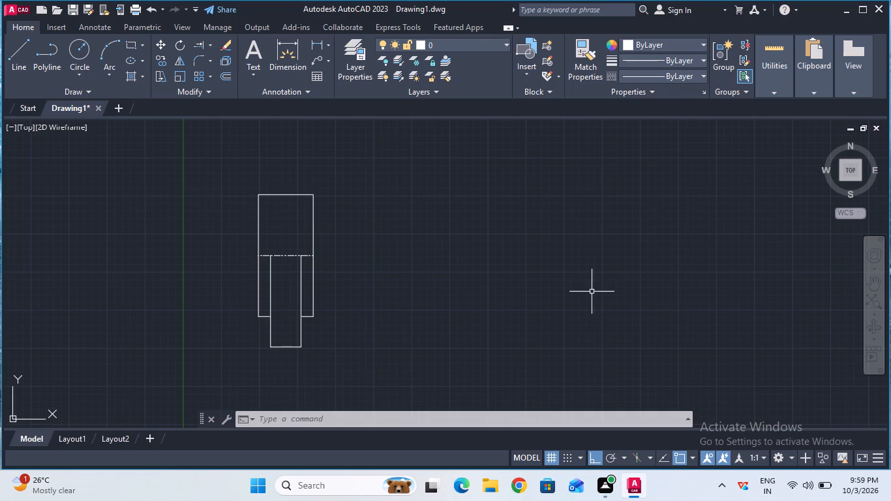
pyautogui.click(656, 80)
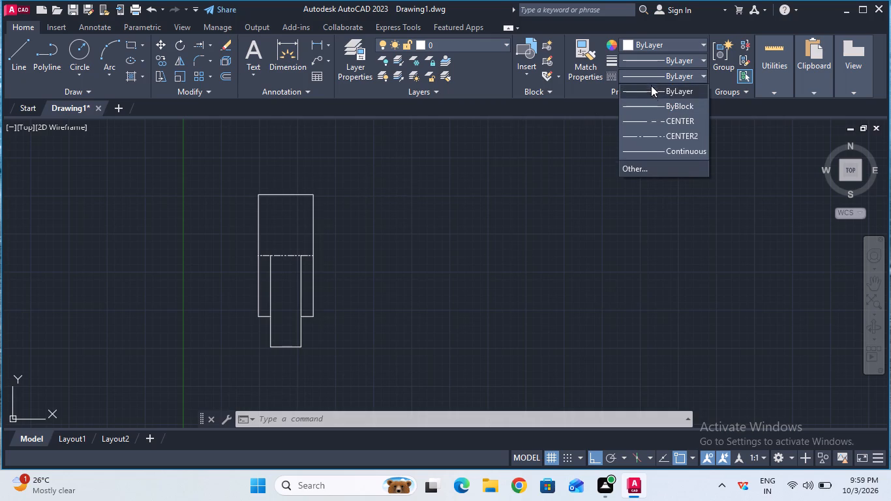
pyautogui.click(646, 124)
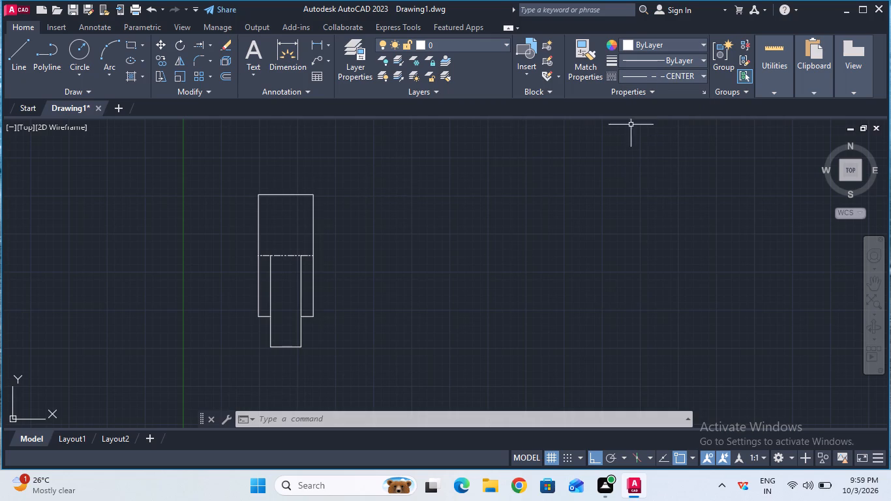
pyautogui.click(18, 79)
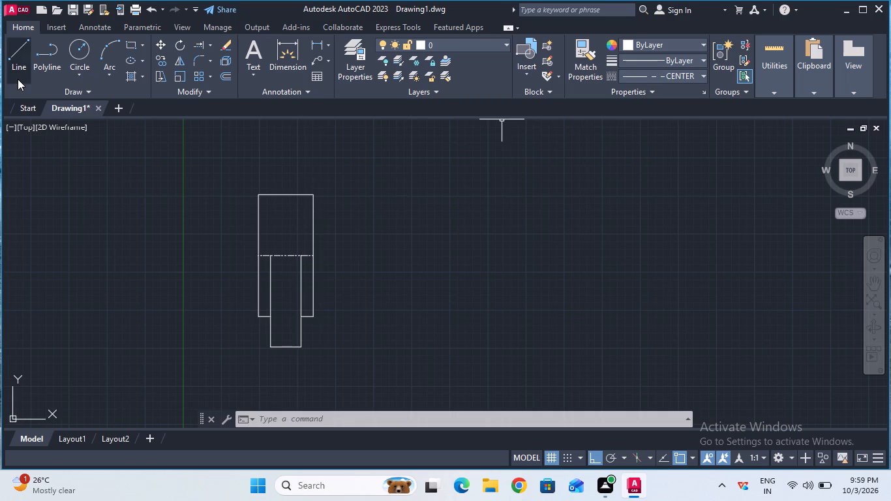
pyautogui.click(312, 196)
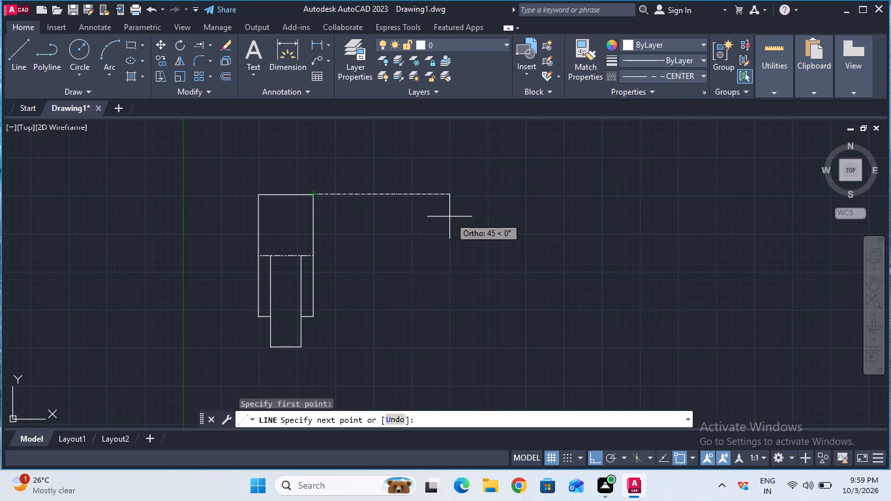
pyautogui.click(593, 196)
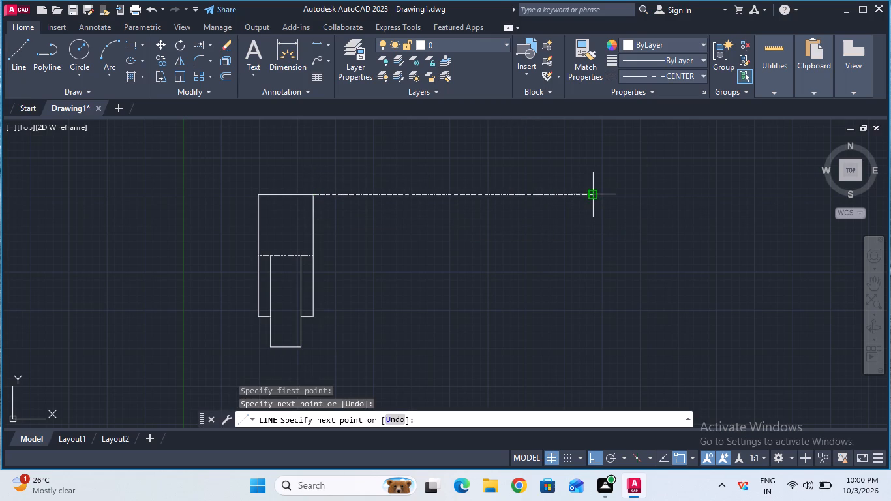
pyautogui.press('Escape')
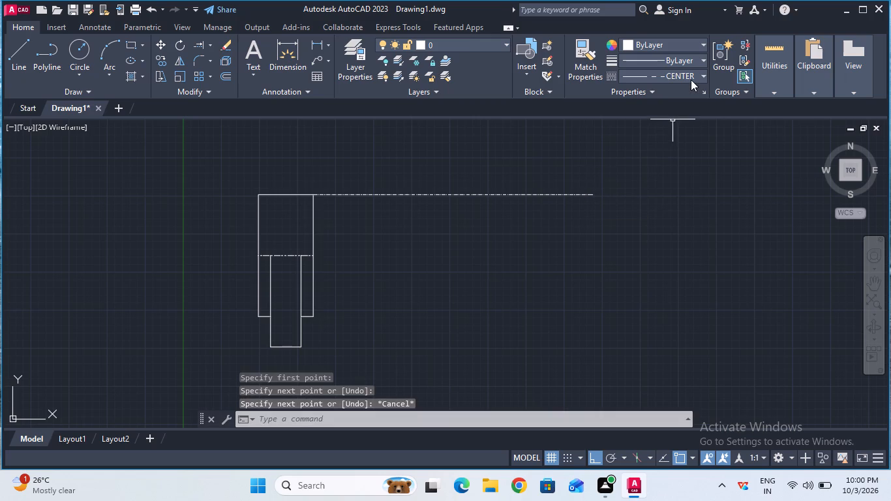
# Draw a 20 mm vertical CENTER-linetype line straight down from the right end of the long horizontal centerline.
pyautogui.click(691, 80)
pyautogui.click(686, 107)
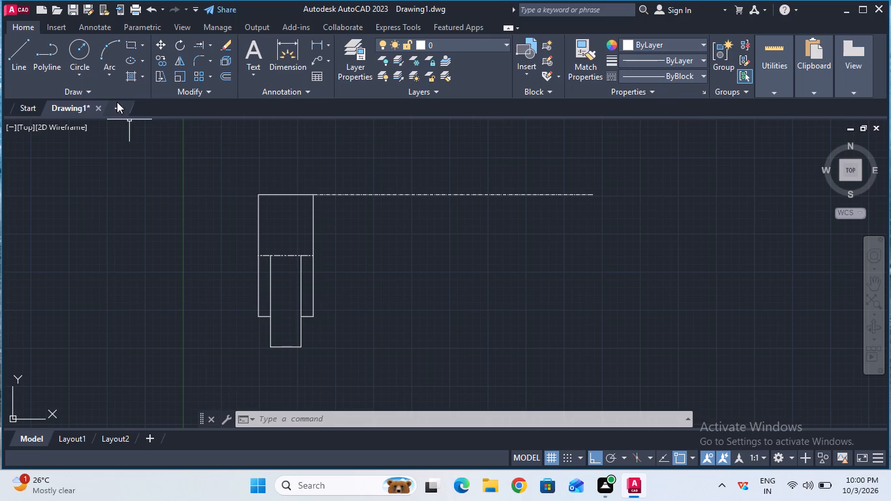
pyautogui.click(667, 75)
pyautogui.click(670, 123)
pyautogui.click(24, 70)
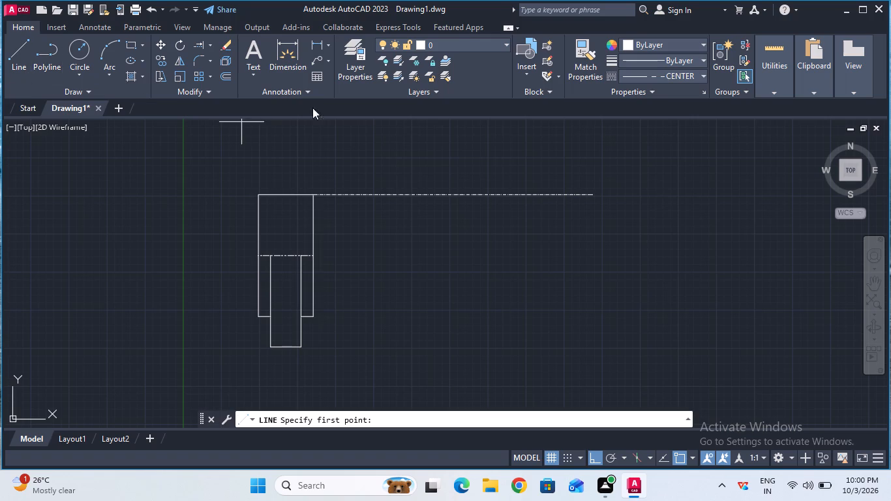
pyautogui.click(592, 198)
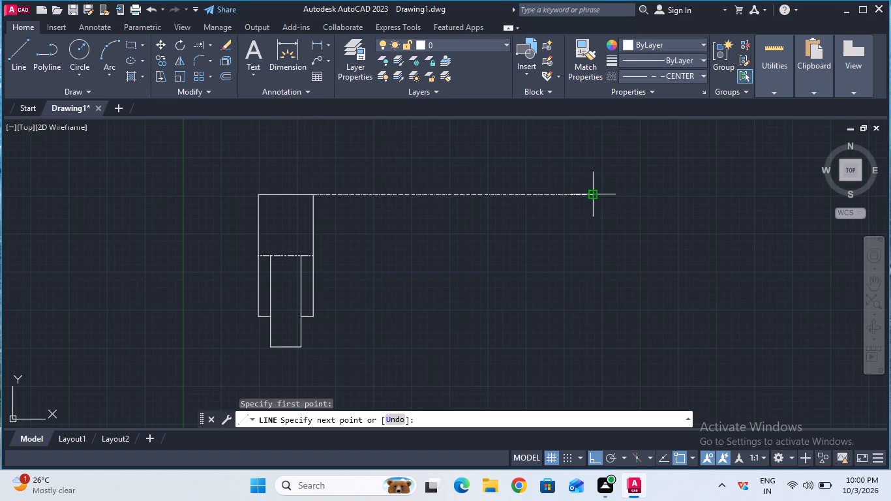
pyautogui.press('2')
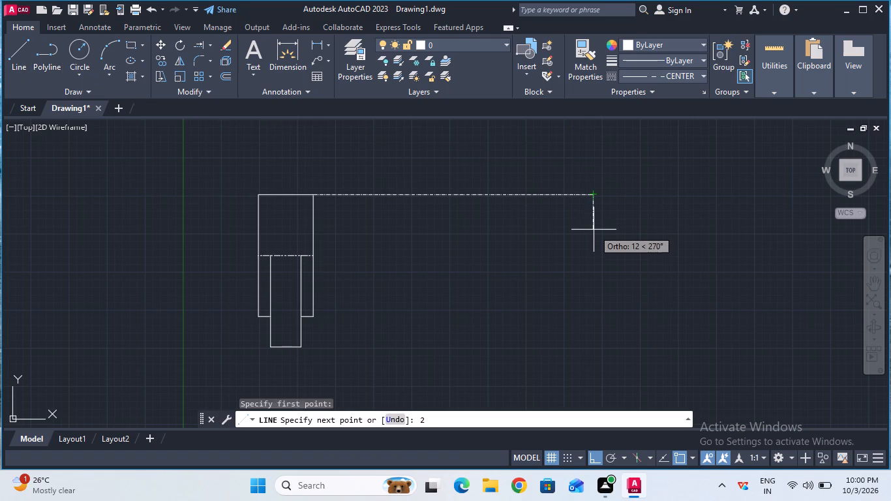
pyautogui.press('0')
pyautogui.press('Return')
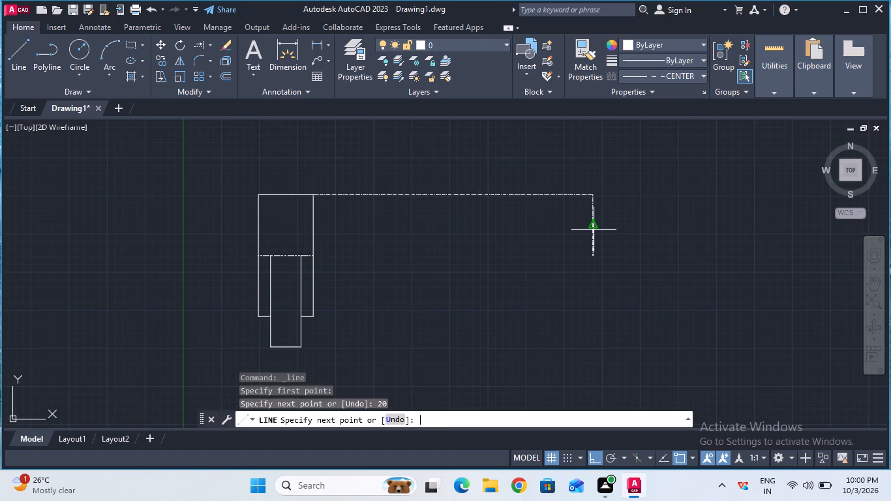
pyautogui.press('Escape')
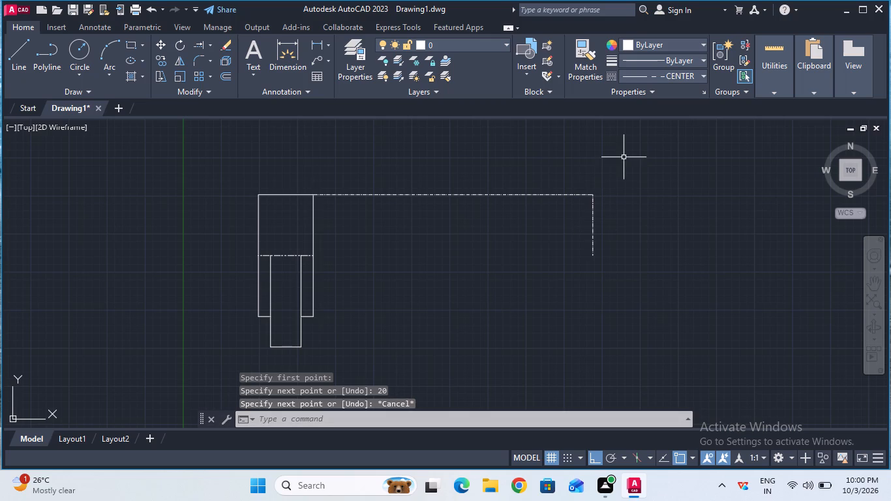
# Draw a circle of radius 20 mm in ByBlock linetype, centred on the lower end of the 20 mm vertical centerline.
pyautogui.click(659, 75)
pyautogui.click(662, 109)
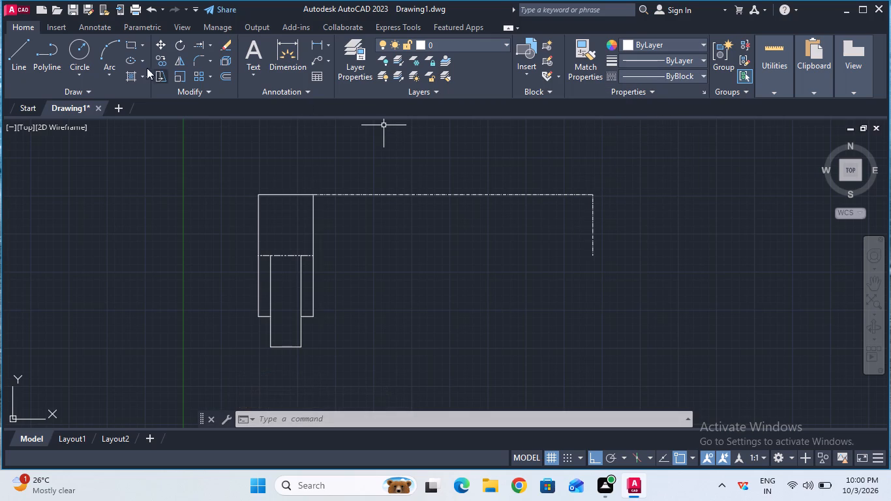
pyautogui.click(74, 48)
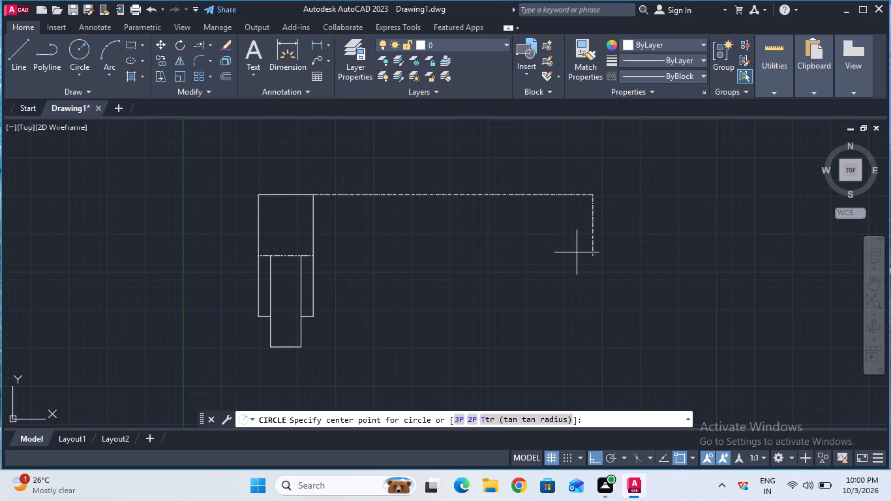
pyautogui.click(595, 253)
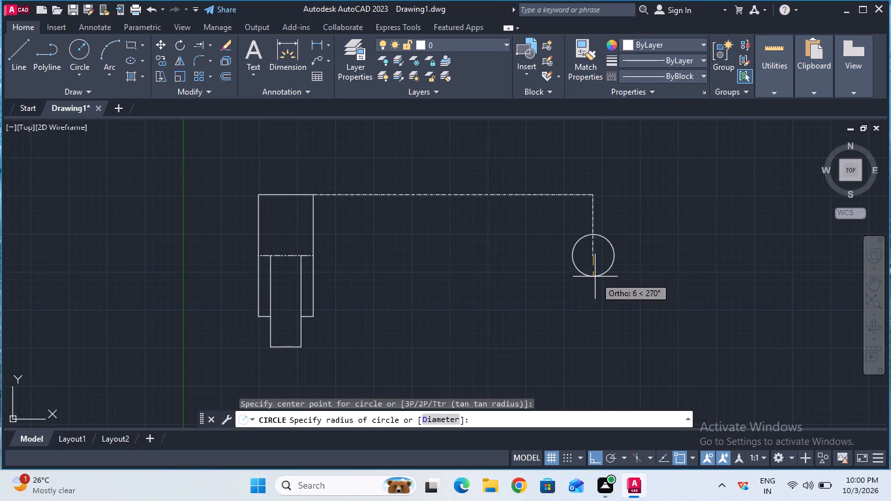
pyautogui.press('2')
pyautogui.press('0')
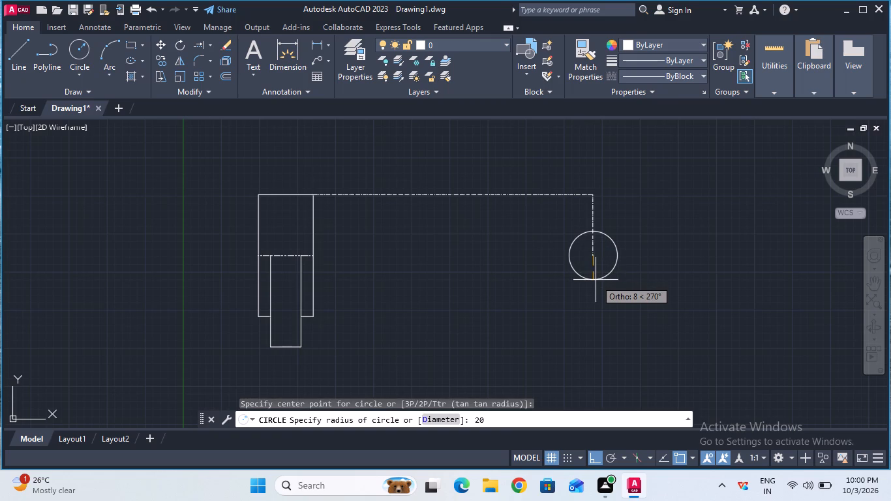
pyautogui.press('Return')
pyautogui.press('Escape')
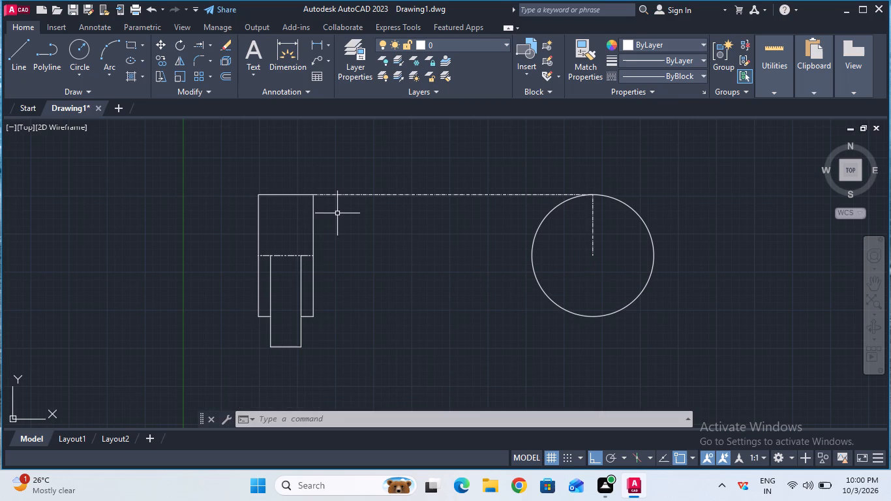
# Draw a concentric circle of radius 12 mm inside the 20 mm radius circle.
pyautogui.click(80, 58)
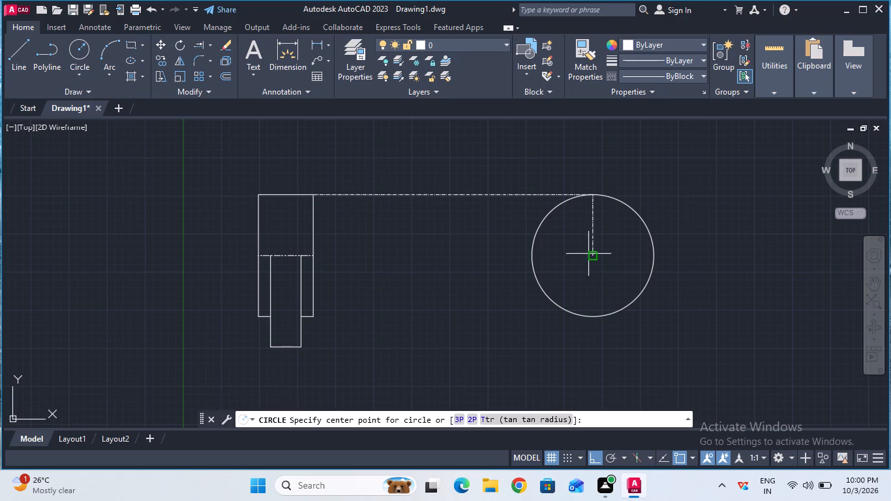
pyautogui.click(594, 254)
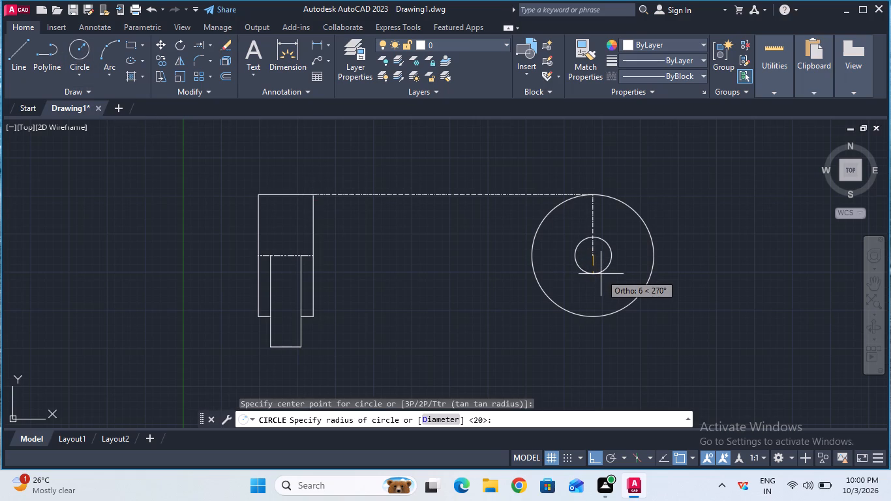
pyautogui.write('12')
pyautogui.press('Return')
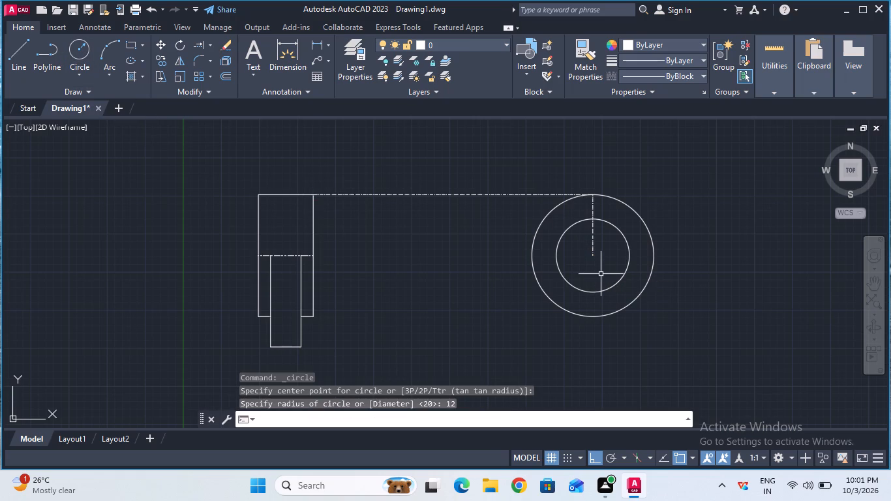
pyautogui.press('Escape')
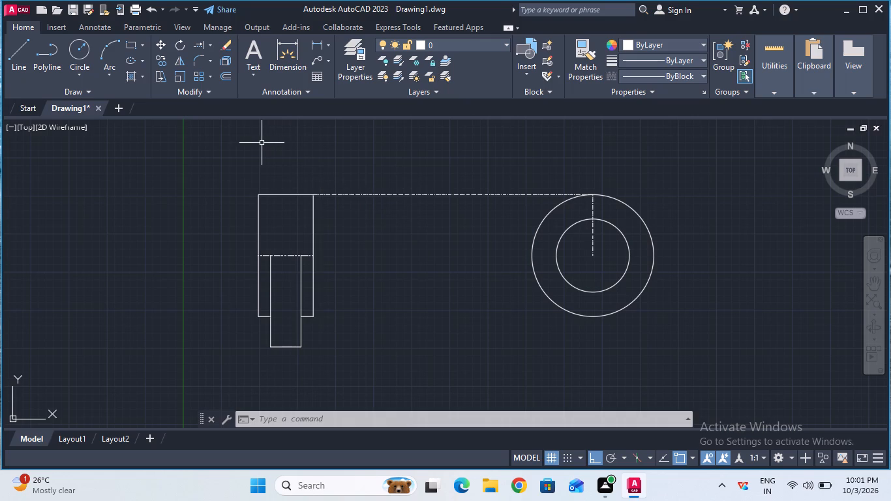
# Extend the profile's horizontal centerline rightward through both circles to the far side of the outer circle.
pyautogui.click(200, 47)
pyautogui.click(294, 256)
pyautogui.click(522, 256)
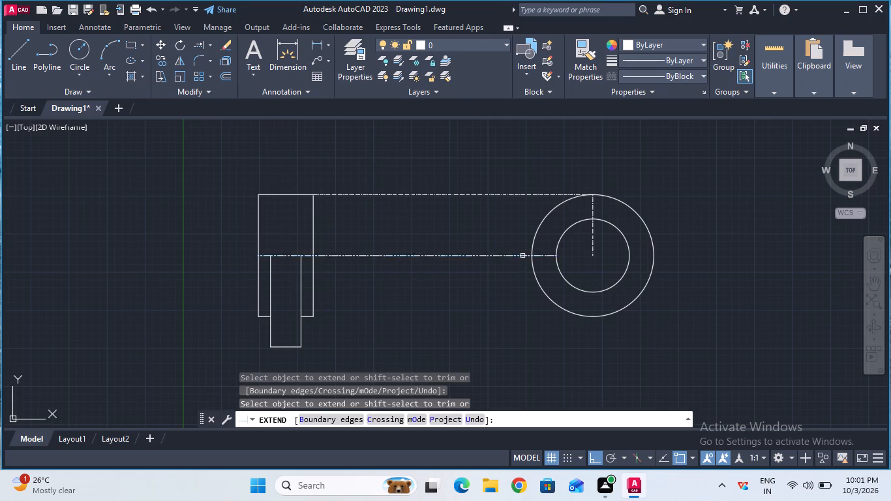
pyautogui.click(547, 256)
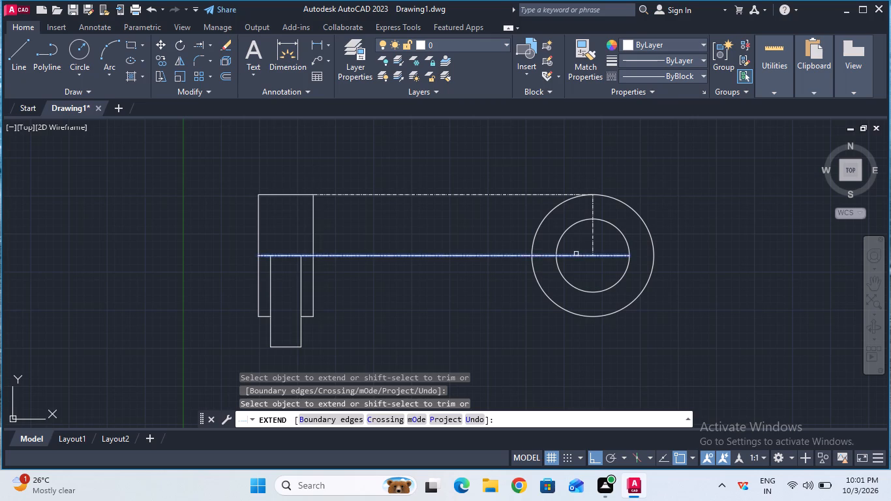
pyautogui.click(576, 254)
pyautogui.click(585, 255)
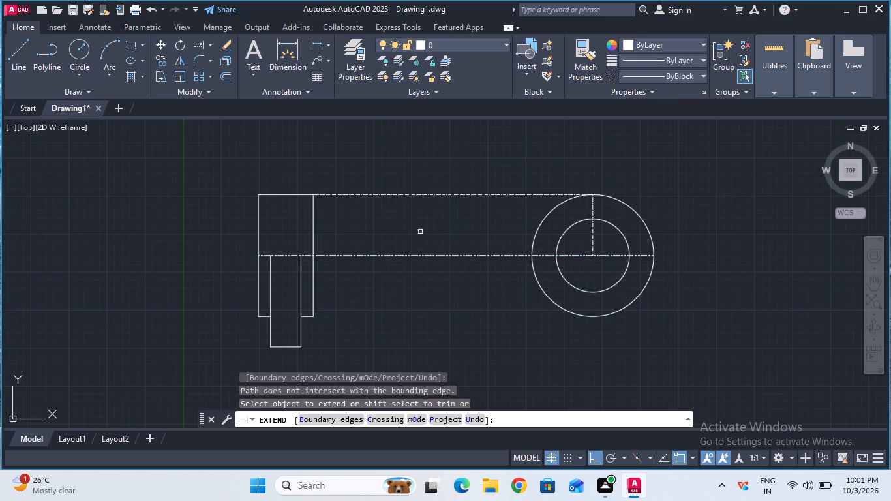
pyautogui.press('Escape')
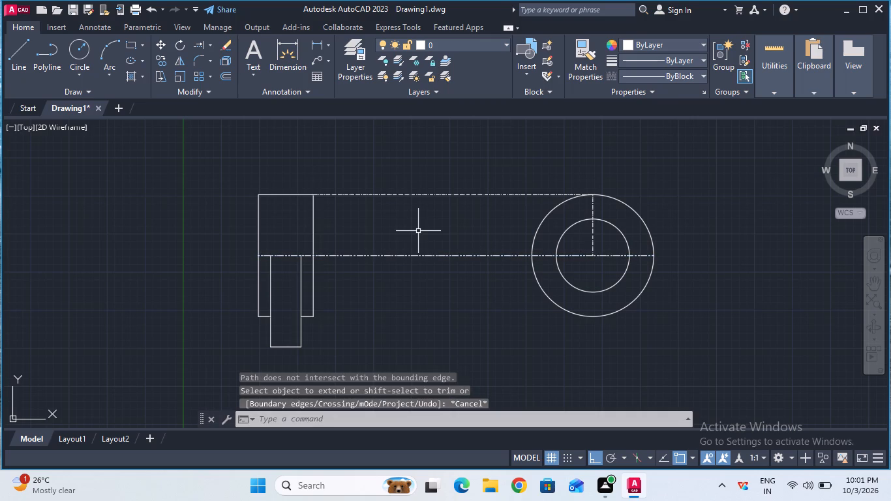
# Trim away the extended centerline between the stepped profile and the outer circle.
pyautogui.click(210, 48)
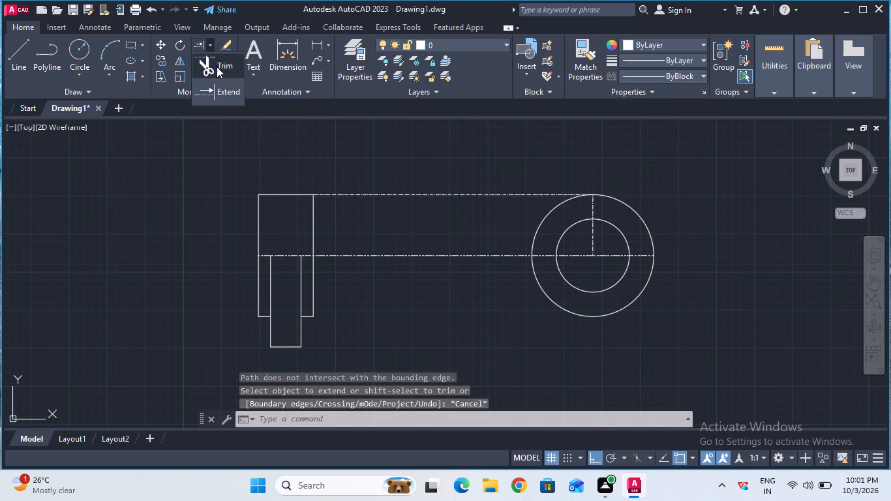
pyautogui.click(217, 67)
pyautogui.moveTo(473, 236); pyautogui.dragTo(471, 264)
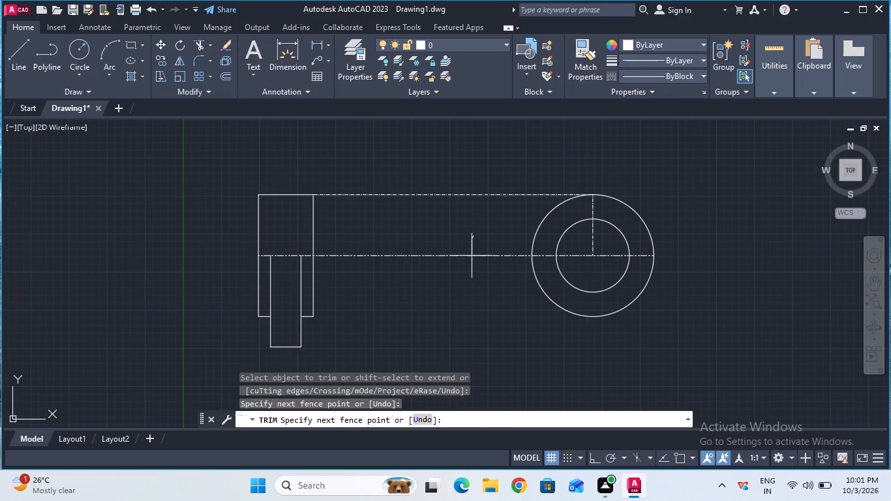
pyautogui.moveTo(471, 264); pyautogui.dragTo(470, 270)
pyautogui.press('Escape')
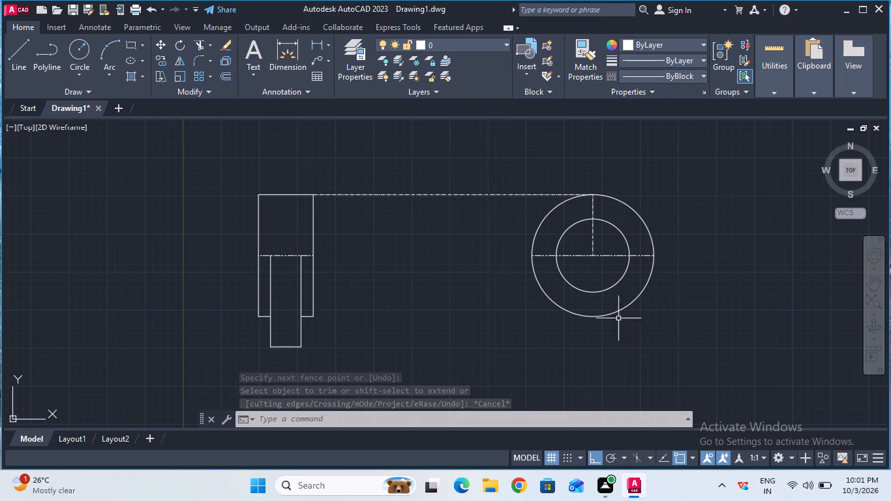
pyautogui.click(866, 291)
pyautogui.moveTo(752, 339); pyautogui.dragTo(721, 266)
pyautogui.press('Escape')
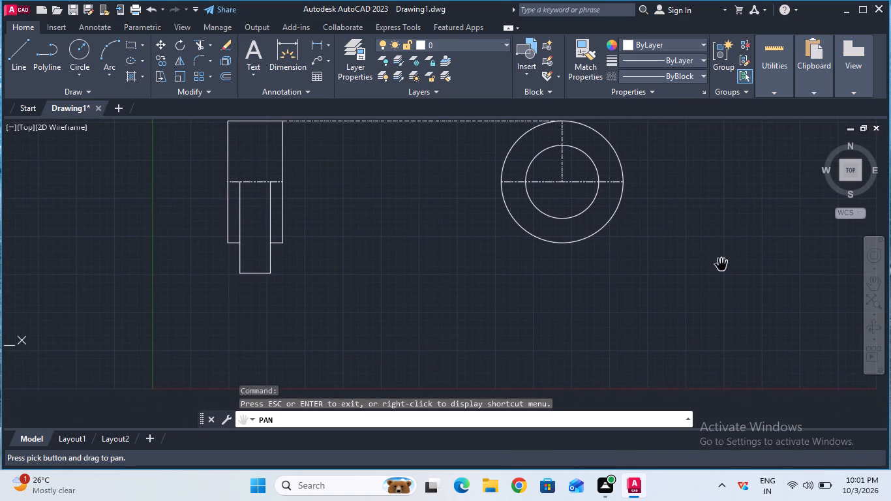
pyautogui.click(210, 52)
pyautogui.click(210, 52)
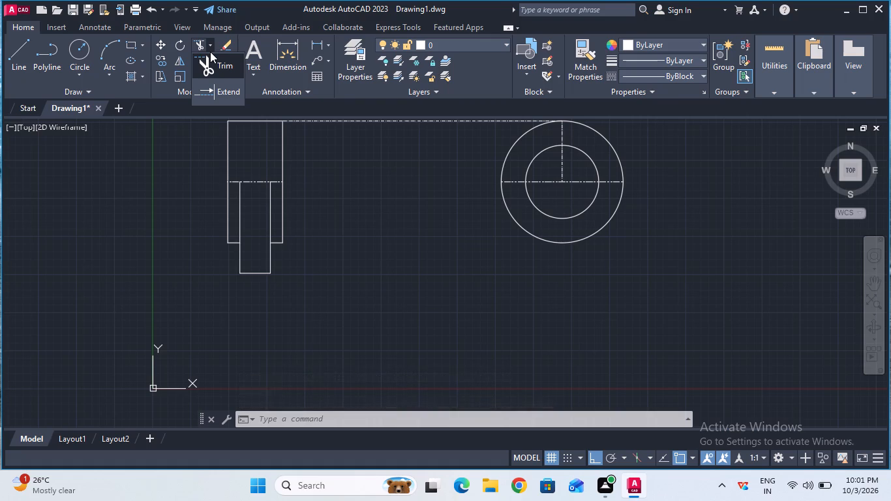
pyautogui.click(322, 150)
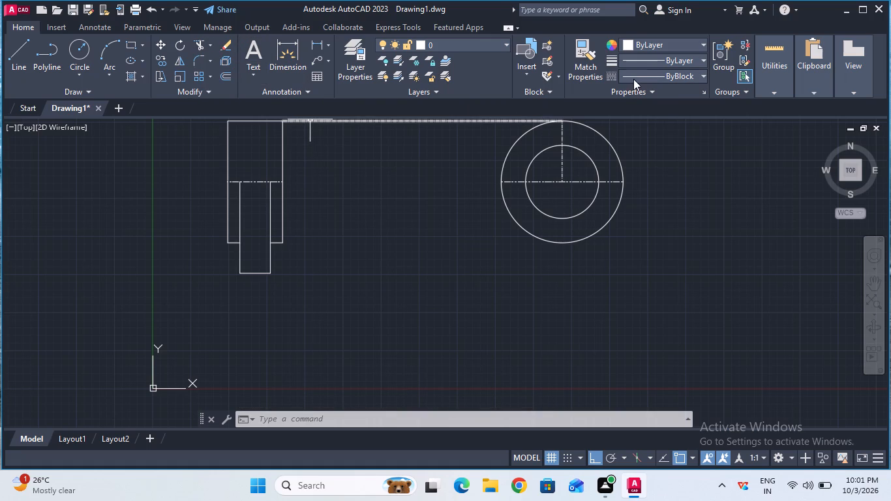
# Draw two 30 mm vertical lines downward from the left and right quadrants of the outer circle.
pyautogui.click(25, 64)
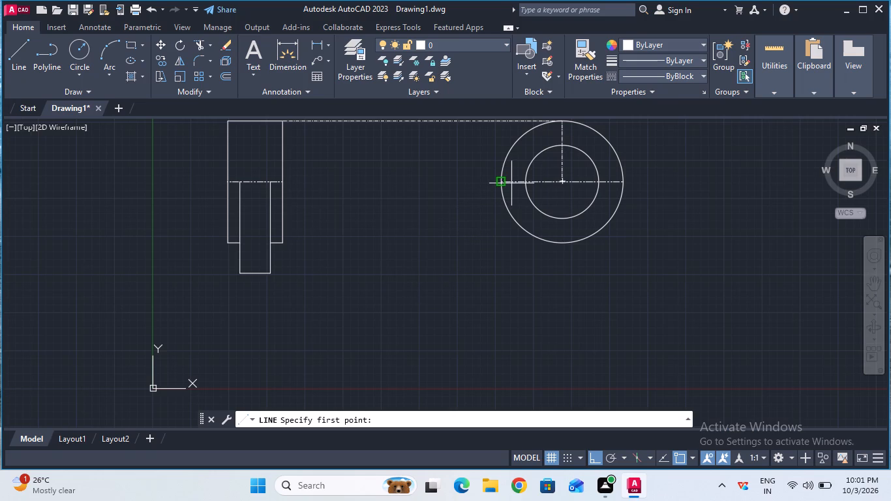
pyautogui.click(500, 182)
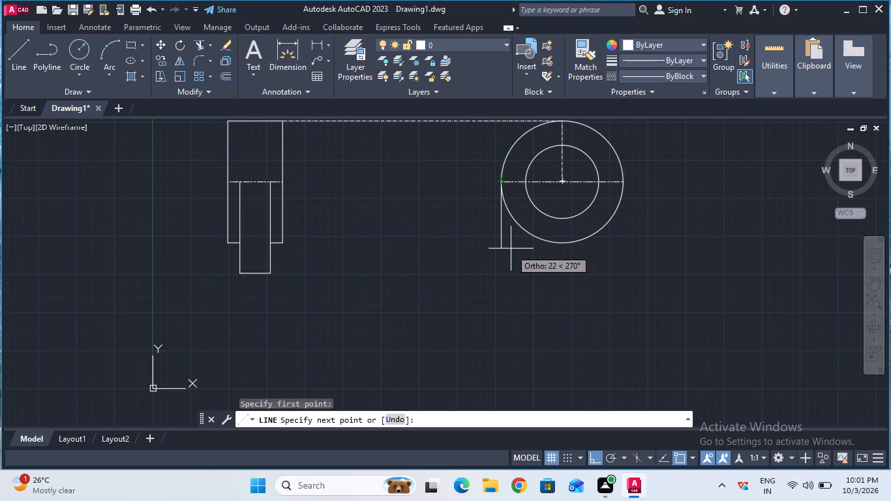
pyautogui.write('30')
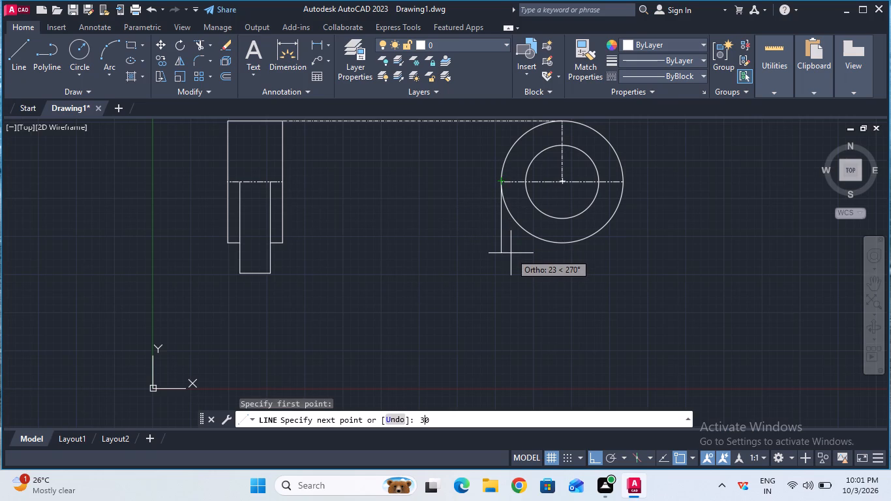
pyautogui.press('Return')
pyautogui.press('Escape')
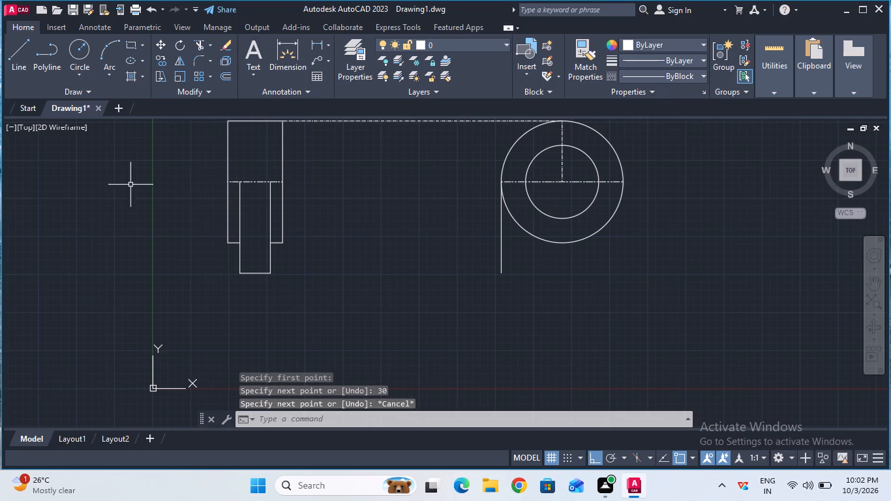
pyautogui.click(13, 70)
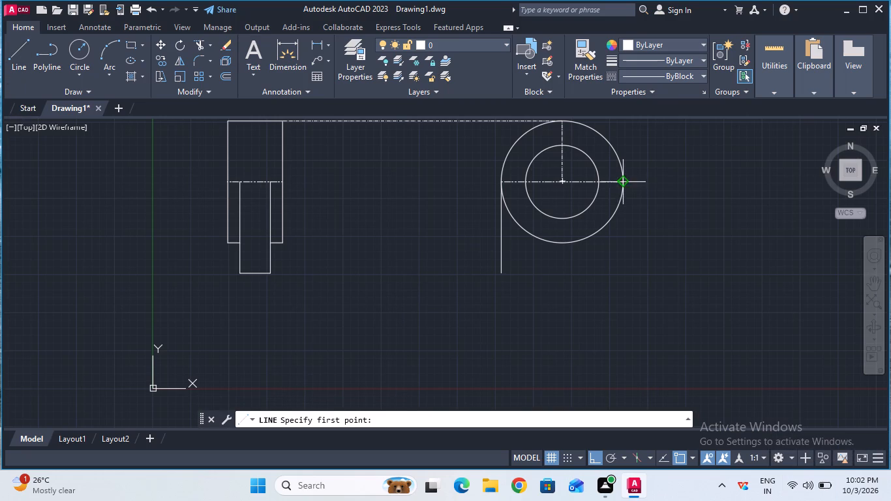
pyautogui.click(627, 183)
pyautogui.write('30')
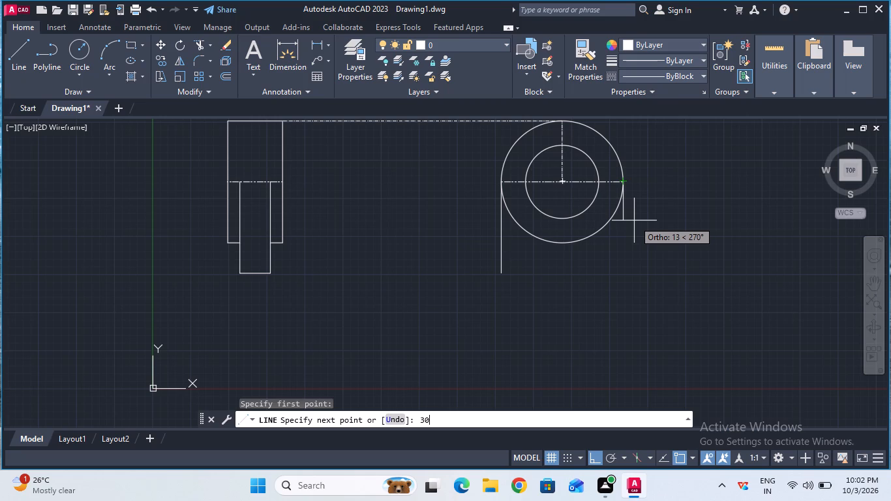
pyautogui.press('Return')
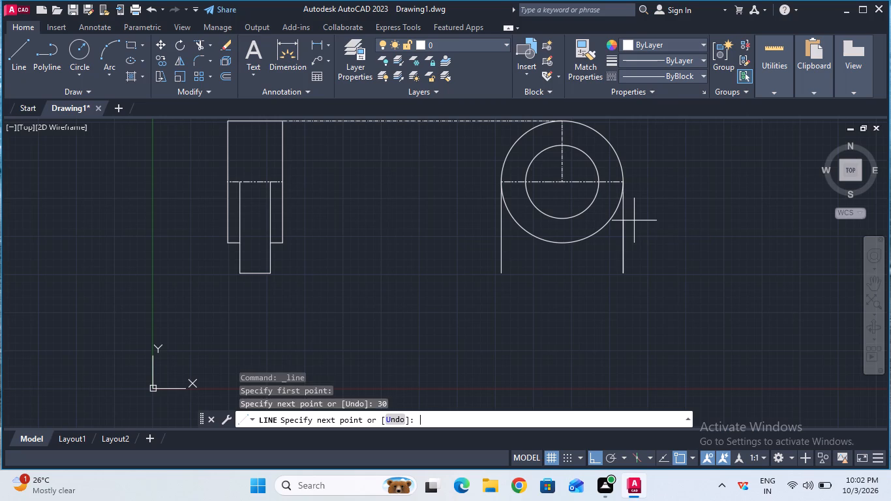
pyautogui.press('Escape')
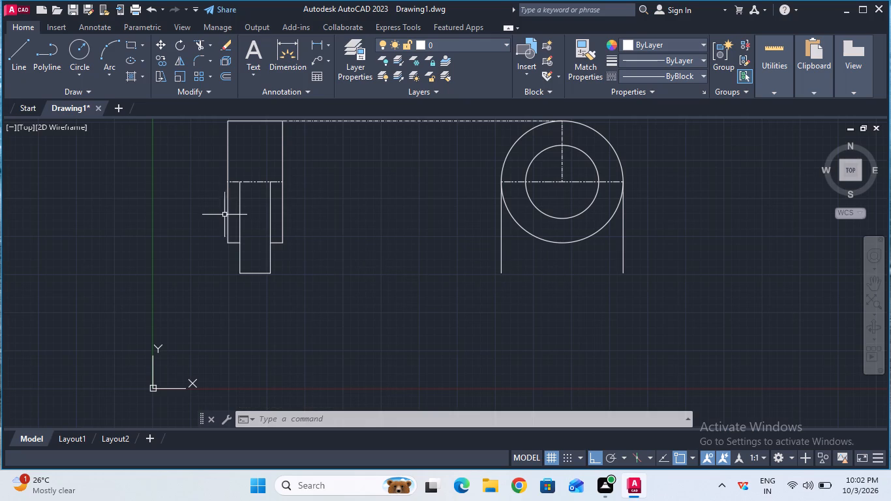
# With 45° polar tracking on, draw a 50 mm line at 225° from the lower end of each 30 mm vertical line.
pyautogui.click(609, 452)
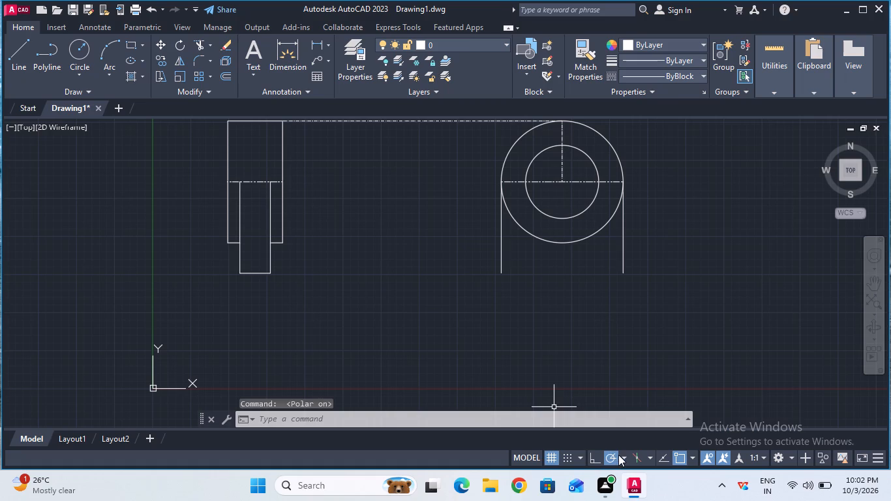
pyautogui.click(626, 458)
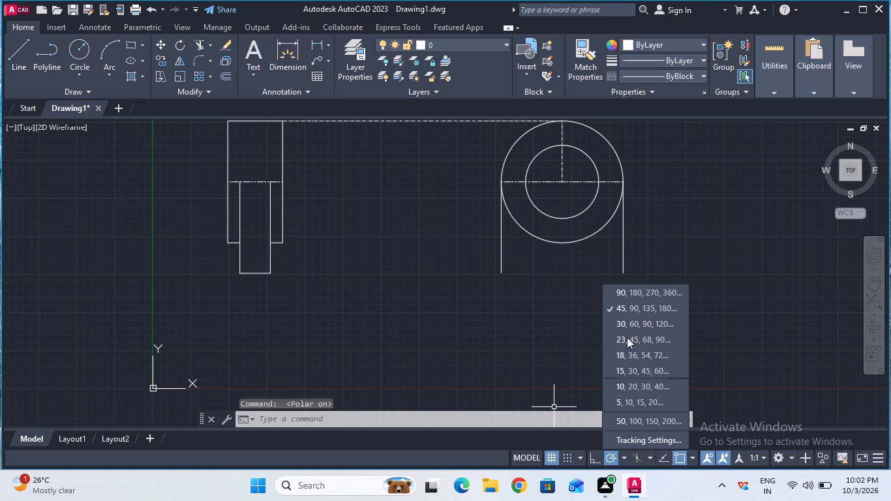
pyautogui.click(627, 314)
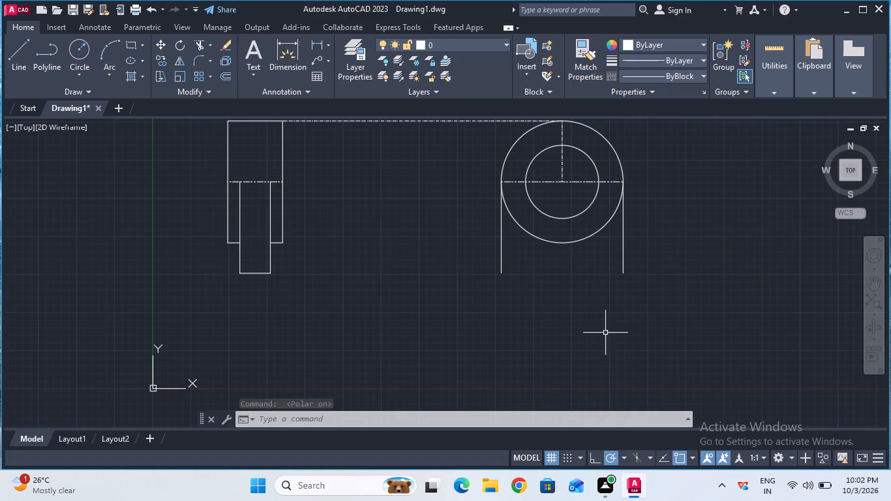
pyautogui.click(20, 69)
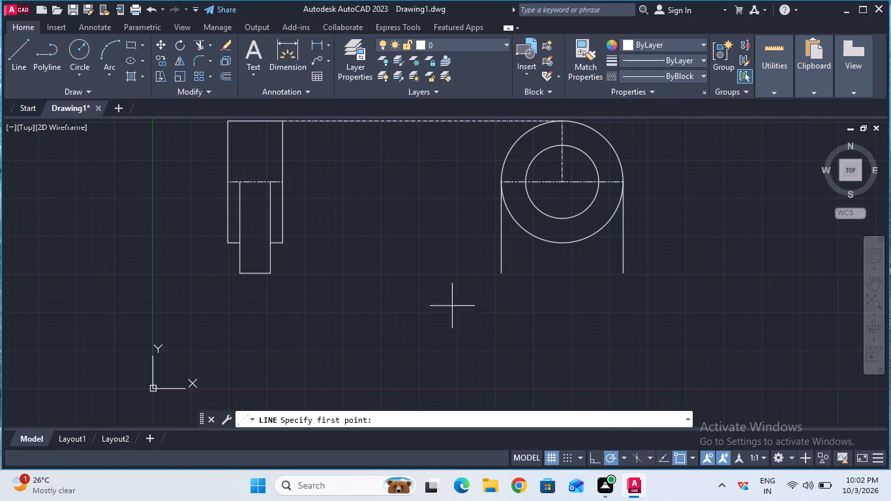
pyautogui.click(500, 274)
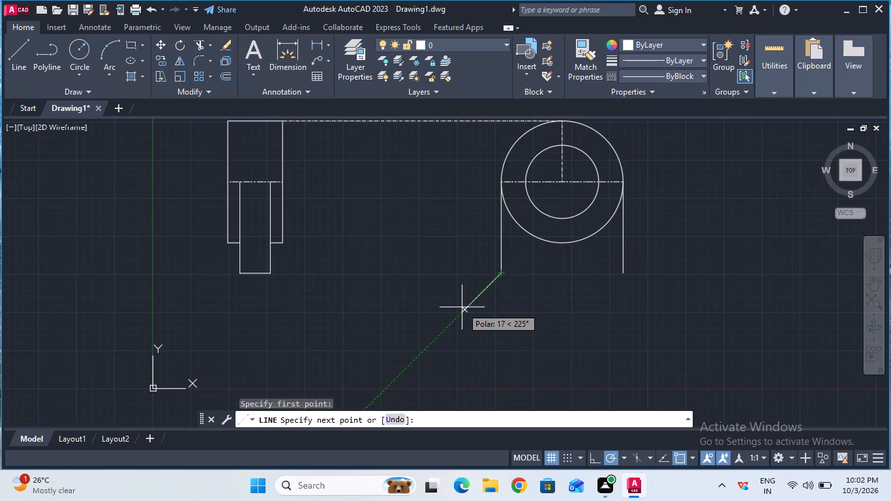
pyautogui.write('50')
pyautogui.press('Return')
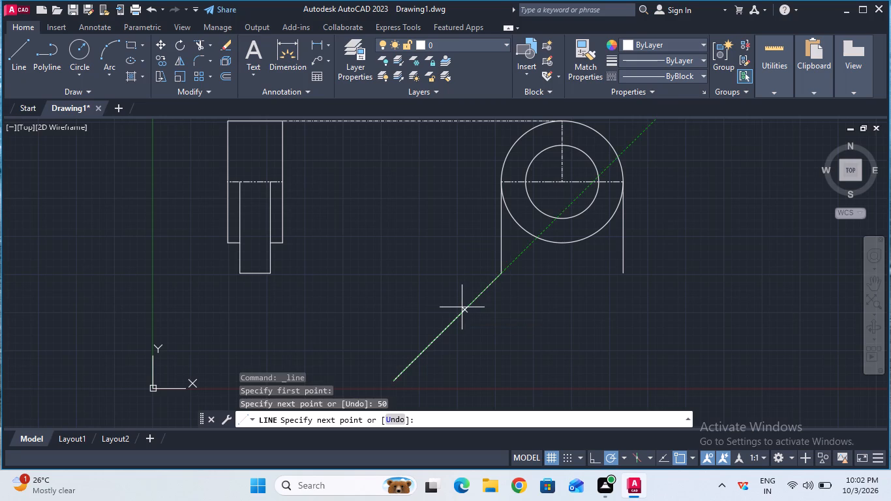
pyautogui.press('Escape')
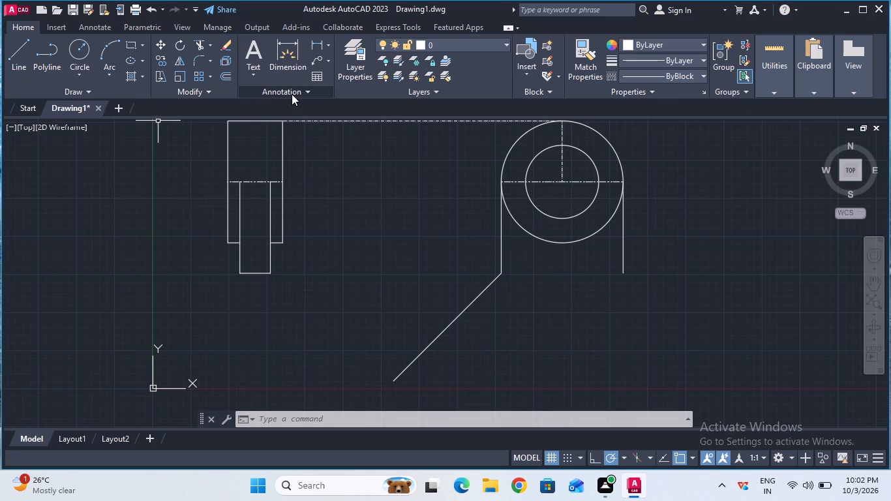
pyautogui.click(22, 55)
pyautogui.click(620, 273)
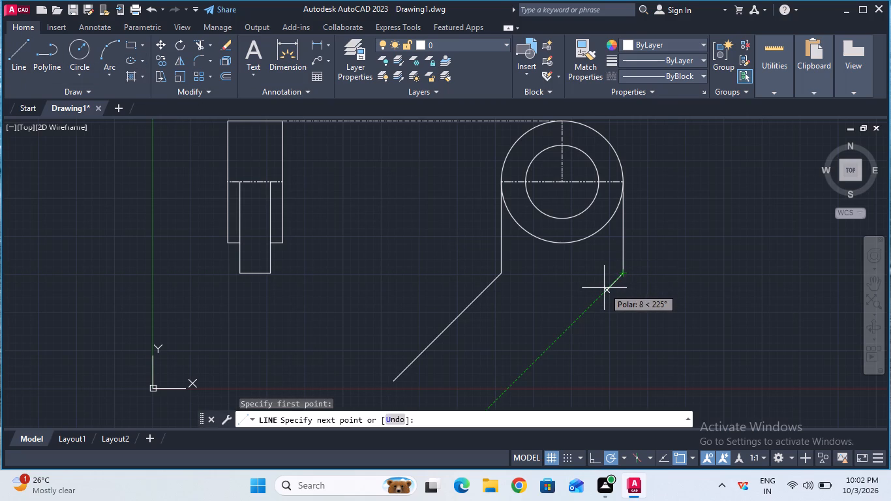
pyautogui.write('50')
pyautogui.press('Return')
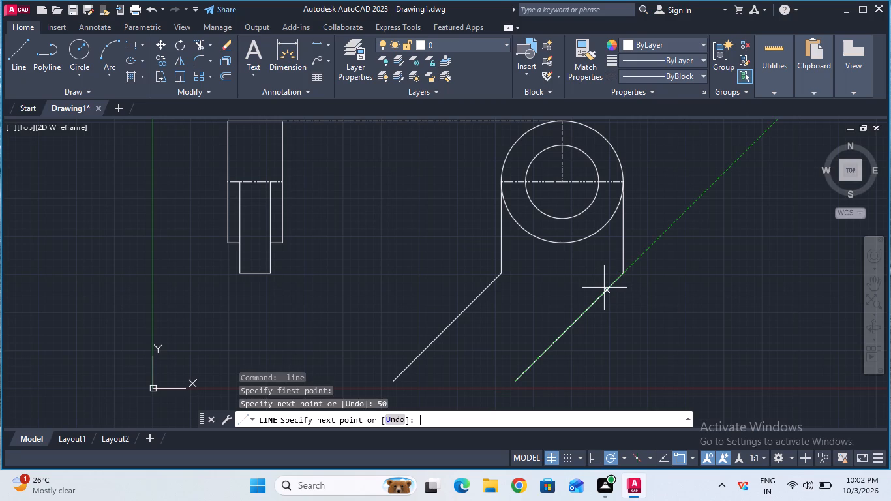
pyautogui.press('Escape')
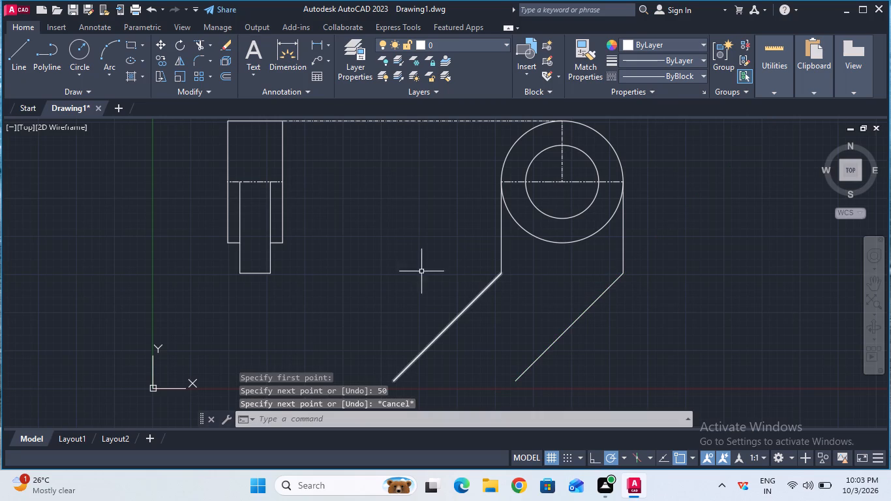
# Close the arm's bottom with a horizontal line joining the lower ends of the two inclined lines.
pyautogui.click(9, 59)
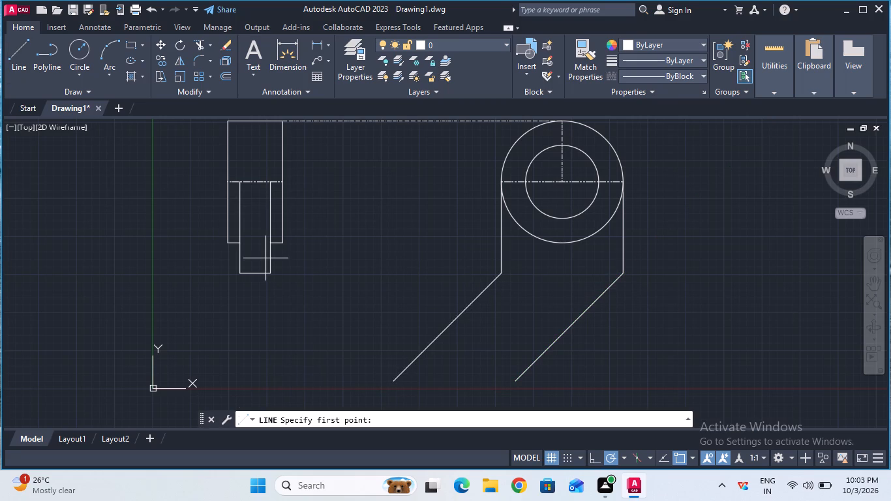
pyautogui.click(394, 378)
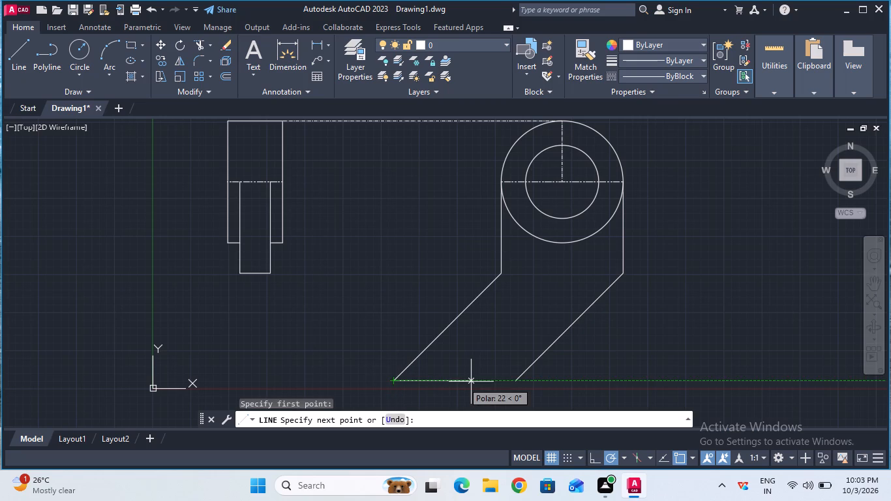
pyautogui.click(513, 380)
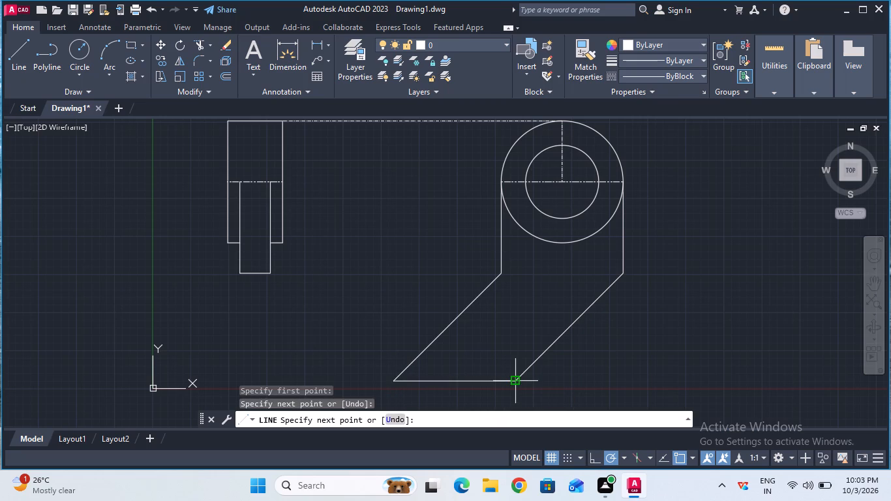
pyautogui.press('Escape')
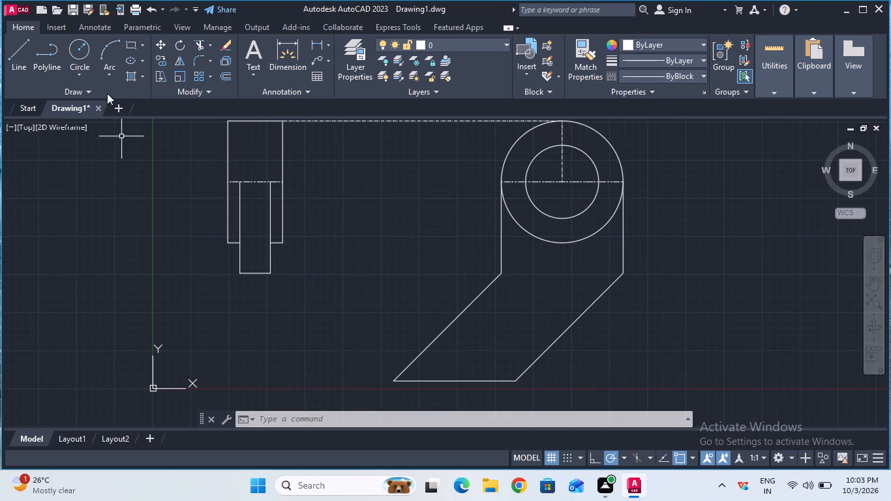
# Draw a horizontal line in CENTER linetype from the arm's left bend corner to the stepped profile's lower-right corner.
pyautogui.click(697, 69)
pyautogui.click(697, 123)
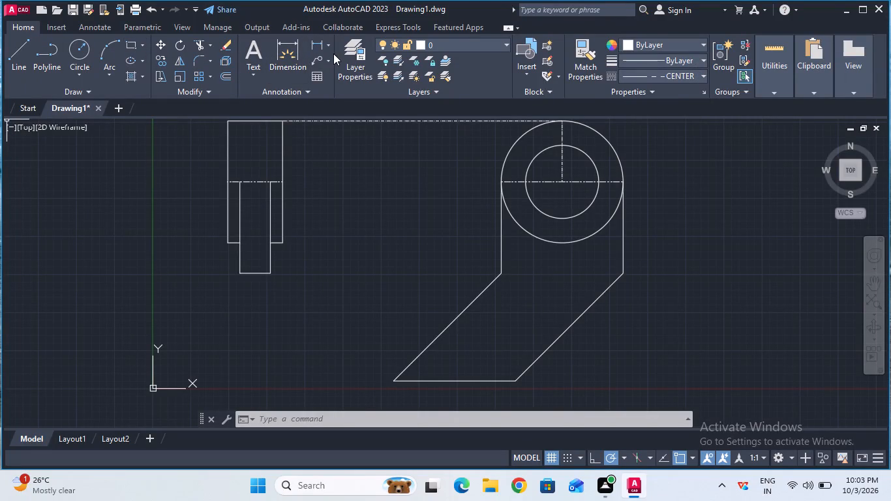
pyautogui.click(12, 70)
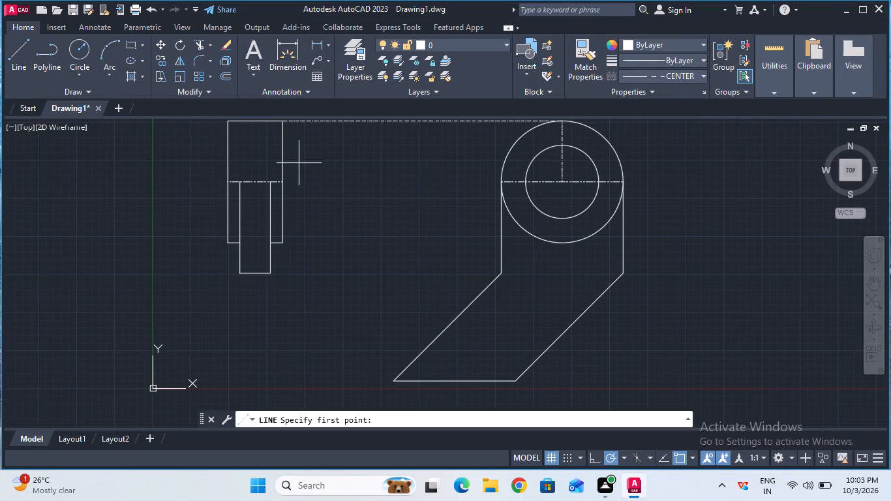
pyautogui.click(500, 270)
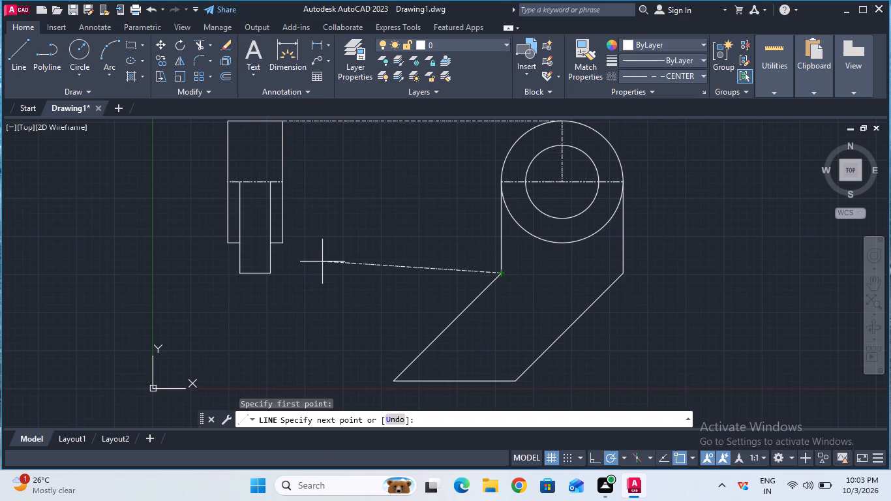
pyautogui.click(271, 273)
pyautogui.press('Escape')
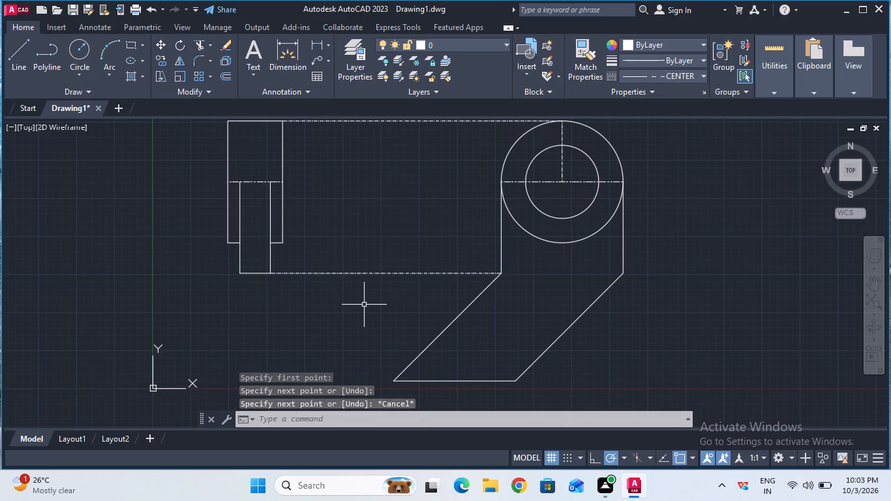
pyautogui.press('Escape')
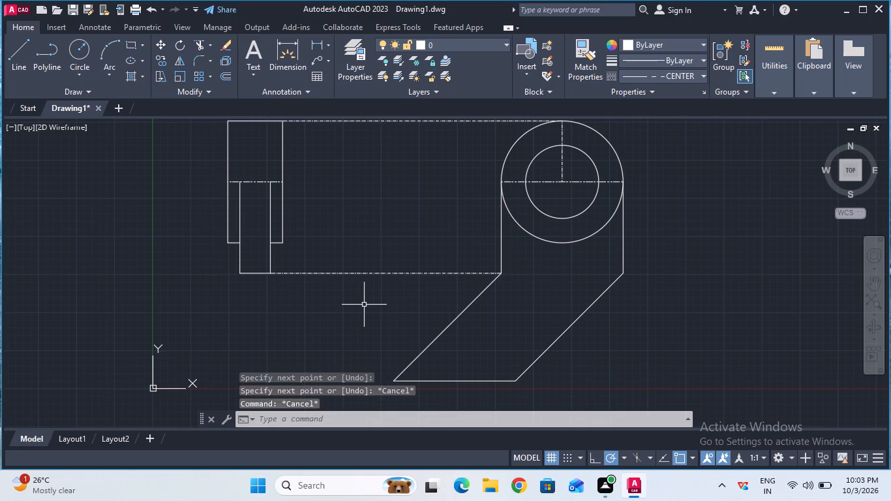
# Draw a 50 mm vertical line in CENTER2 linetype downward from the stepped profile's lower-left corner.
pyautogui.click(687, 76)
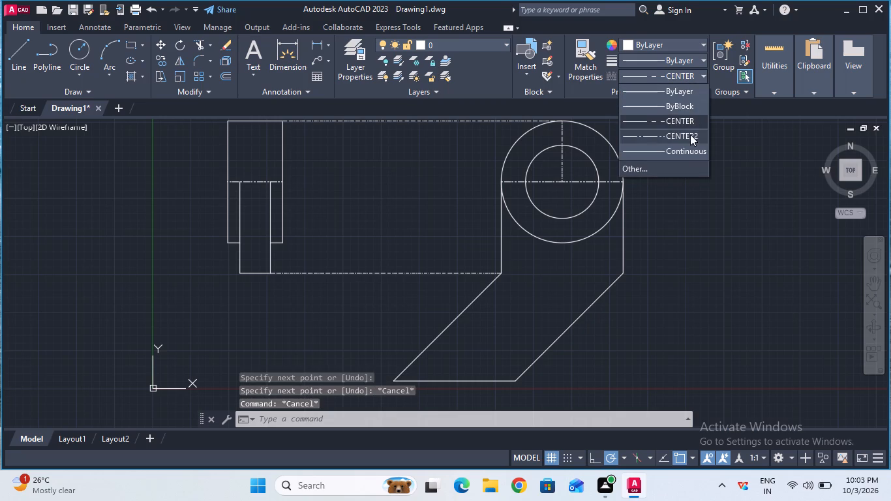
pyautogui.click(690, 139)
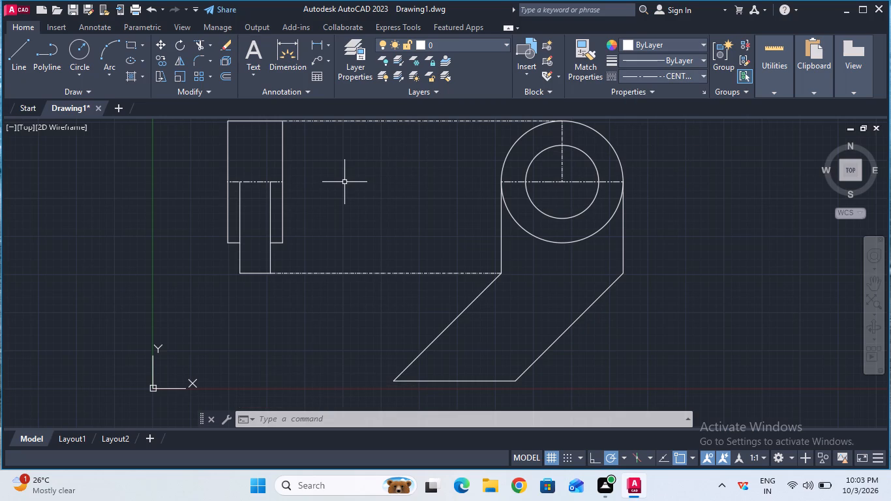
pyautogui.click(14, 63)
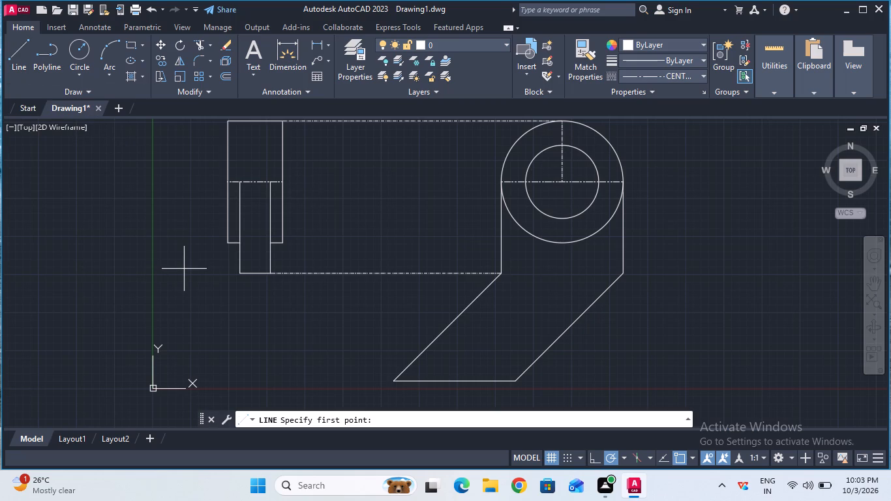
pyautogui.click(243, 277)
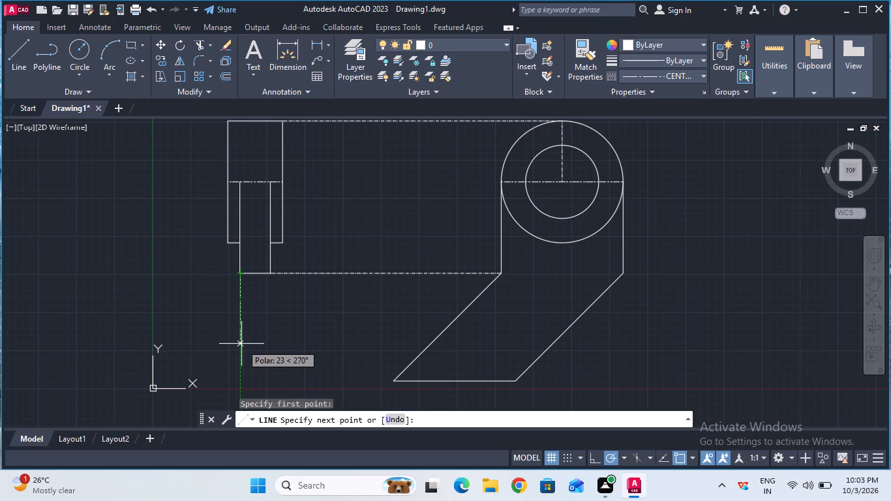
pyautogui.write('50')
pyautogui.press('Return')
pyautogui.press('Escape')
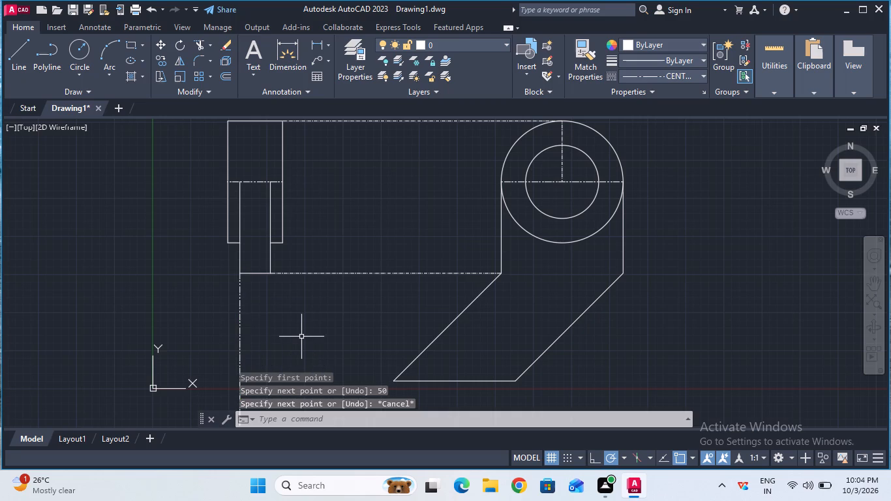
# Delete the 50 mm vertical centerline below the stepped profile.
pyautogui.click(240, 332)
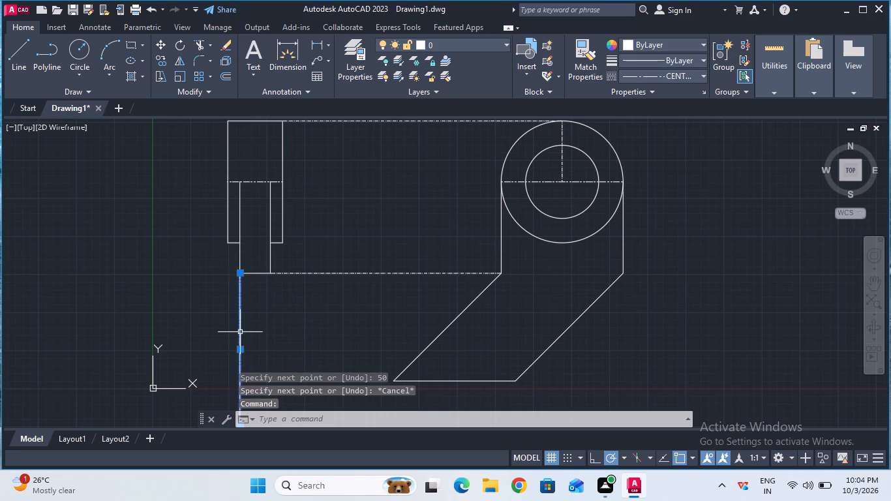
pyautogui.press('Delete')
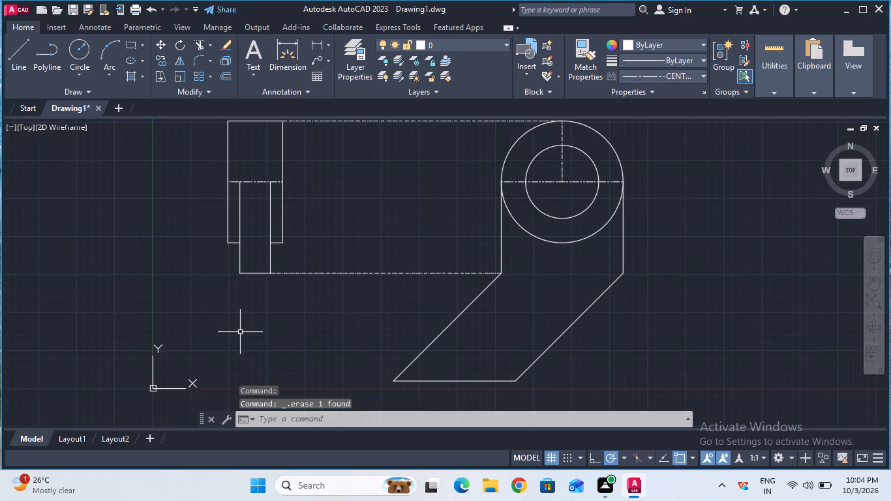
# Draw a vertical line in ByBlock linetype about 36 mm downward from the stepped profile's lower-left corner.
pyautogui.click(627, 74)
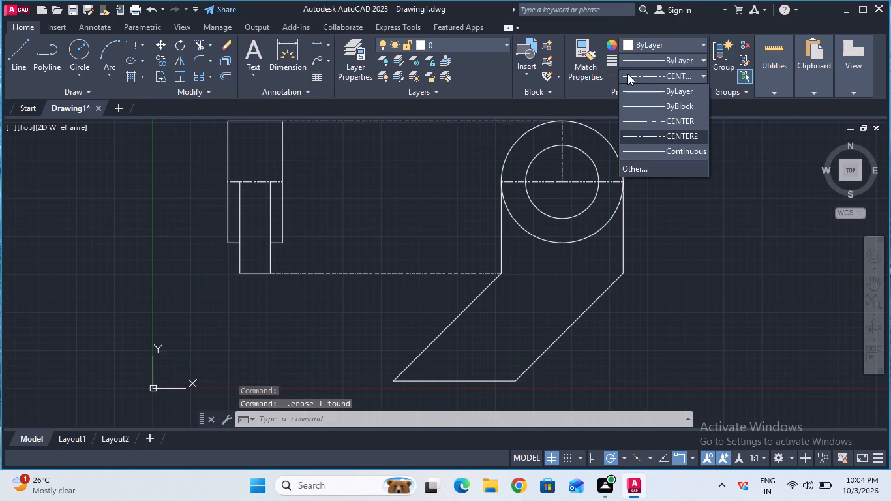
pyautogui.click(648, 100)
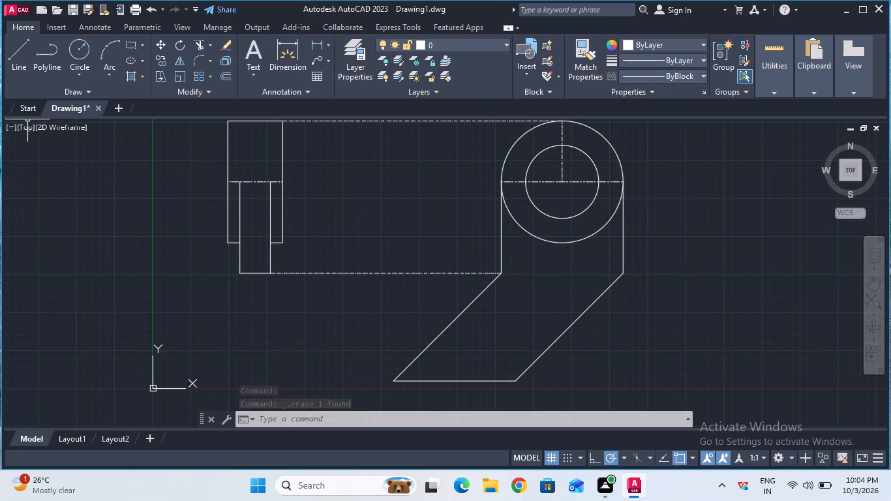
pyautogui.click(14, 68)
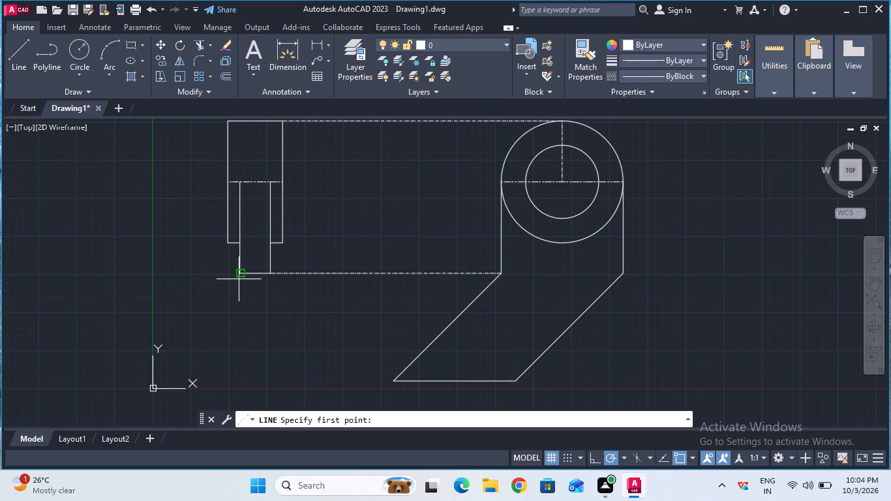
pyautogui.click(239, 276)
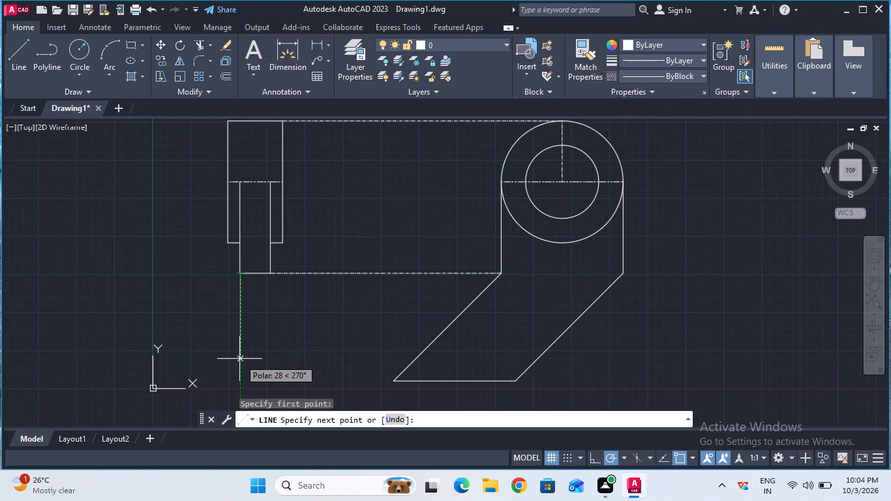
pyautogui.press('F8')
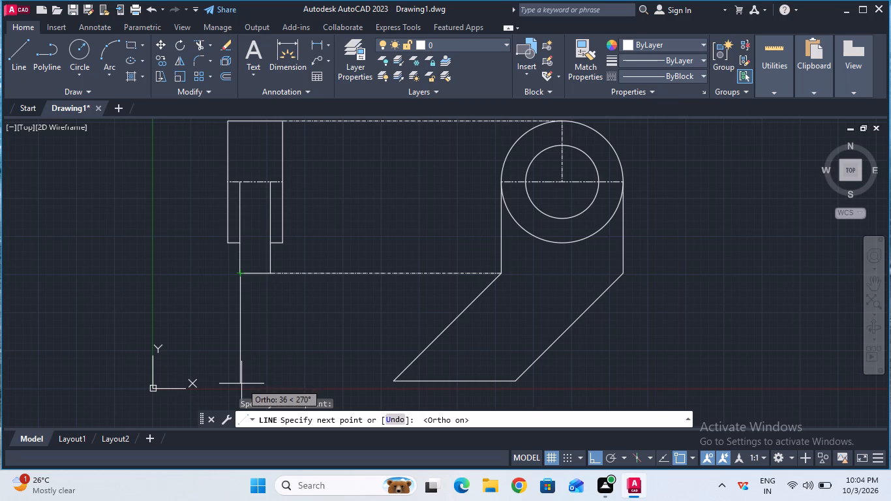
pyautogui.click(241, 384)
pyautogui.press('Escape')
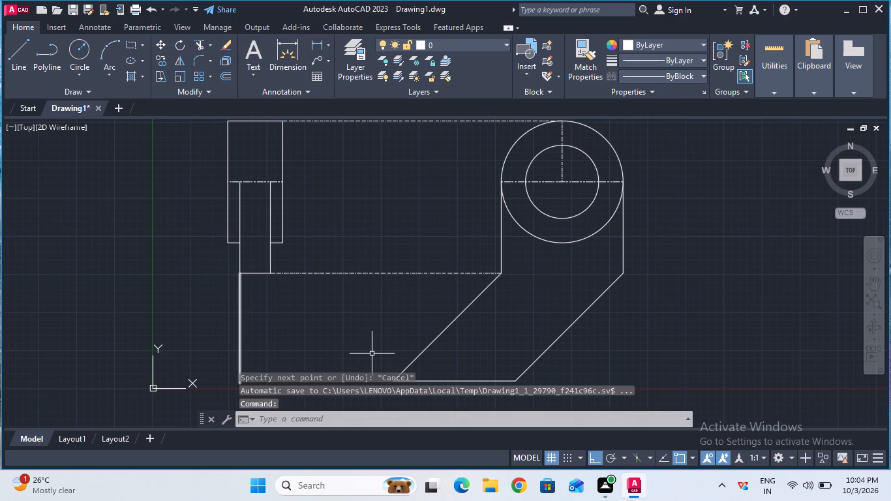
# Draw a horizontal line in CENTER linetype from the arm's lower-left corner to the new vertical line below the stepped profile.
pyautogui.click(874, 287)
pyautogui.moveTo(674, 324); pyautogui.dragTo(684, 277)
pyautogui.press('Escape')
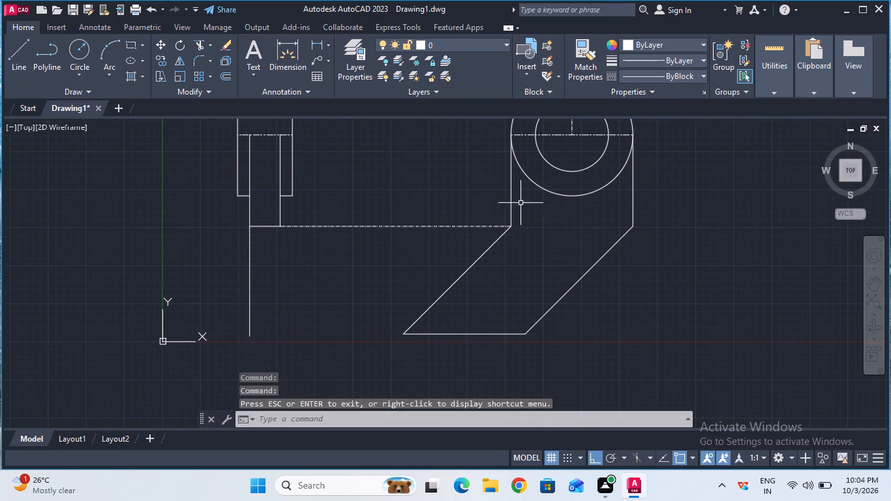
pyautogui.click(663, 77)
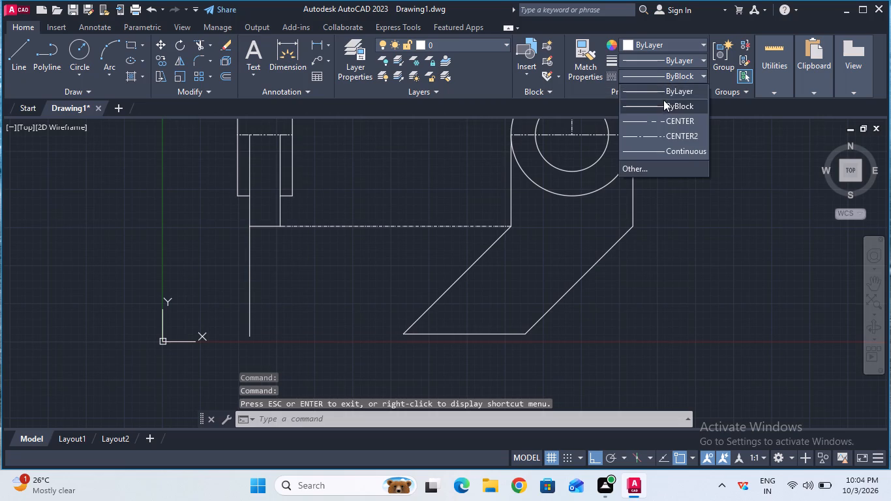
pyautogui.click(667, 116)
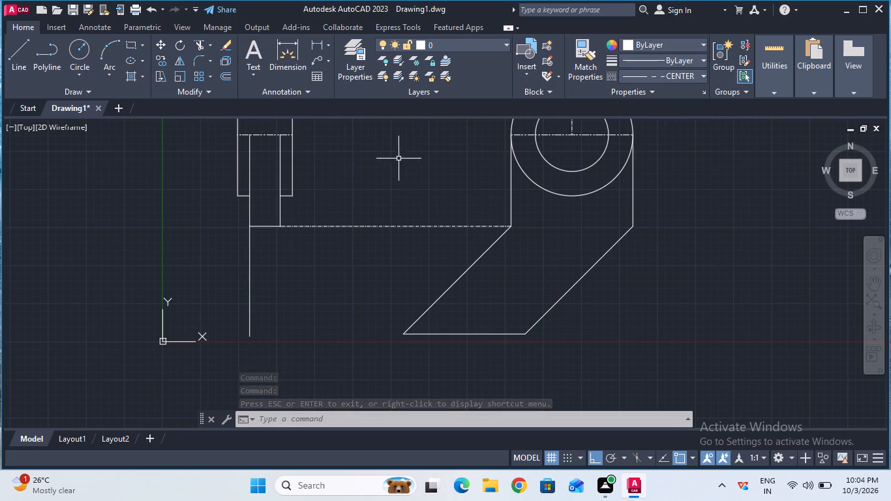
pyautogui.click(18, 70)
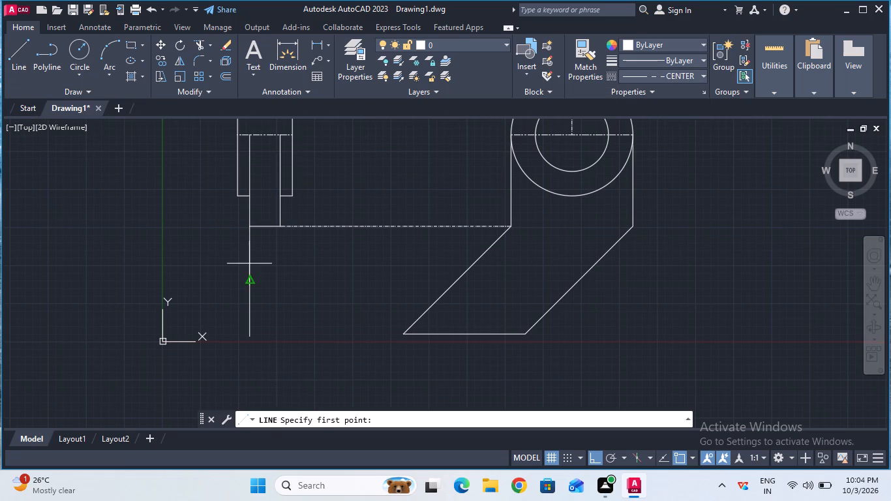
pyautogui.click(399, 335)
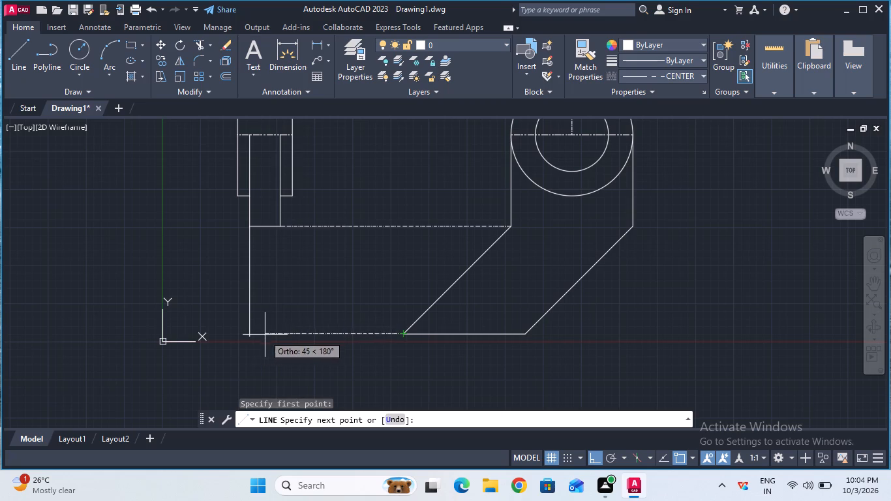
pyautogui.click(249, 333)
pyautogui.press('Escape')
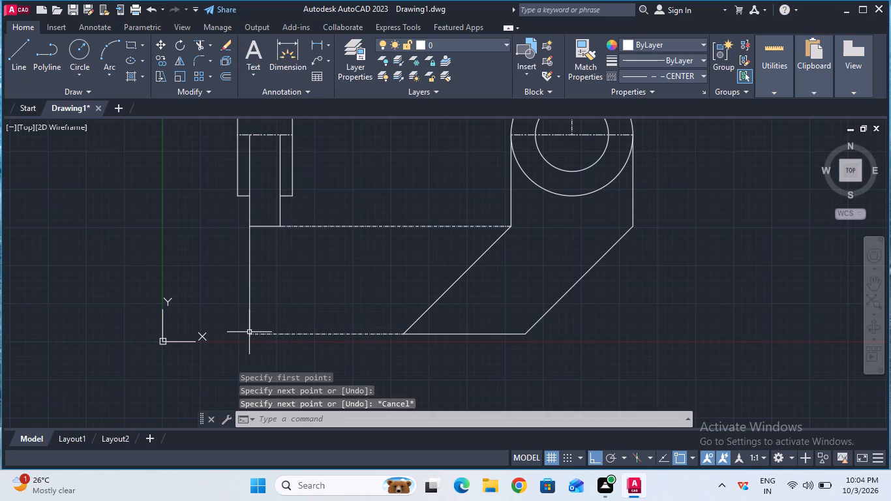
# Trim the short end of the vertical line that projects below the lower horizontal centerline.
pyautogui.keyDown('ctrl'); pyautogui.scroll(1, 256, 356); pyautogui.keyUp('ctrl')
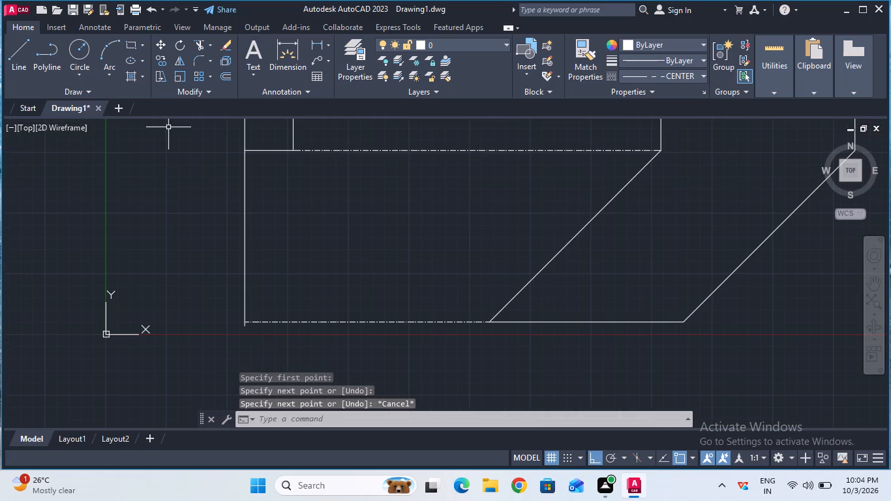
pyautogui.click(198, 50)
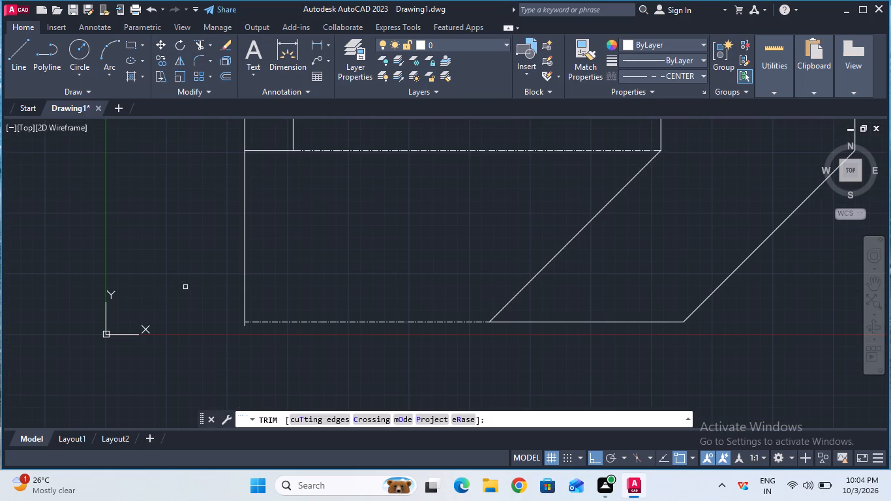
pyautogui.click(244, 326)
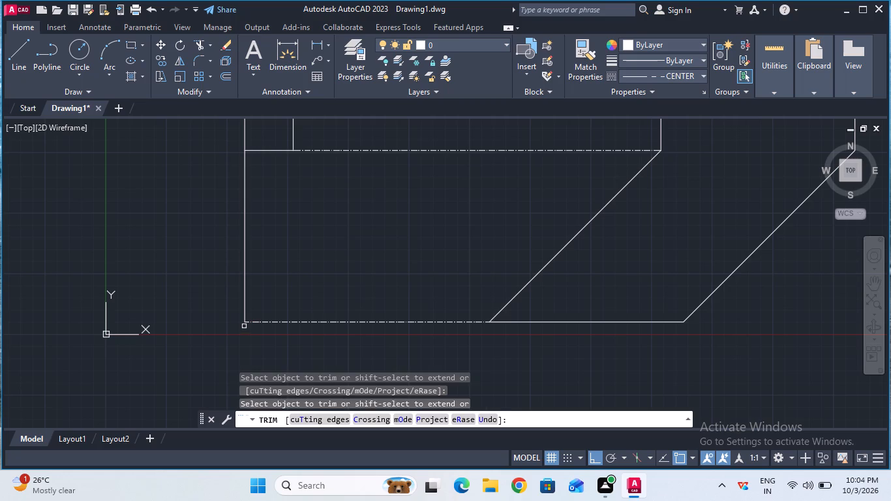
pyautogui.press('Escape')
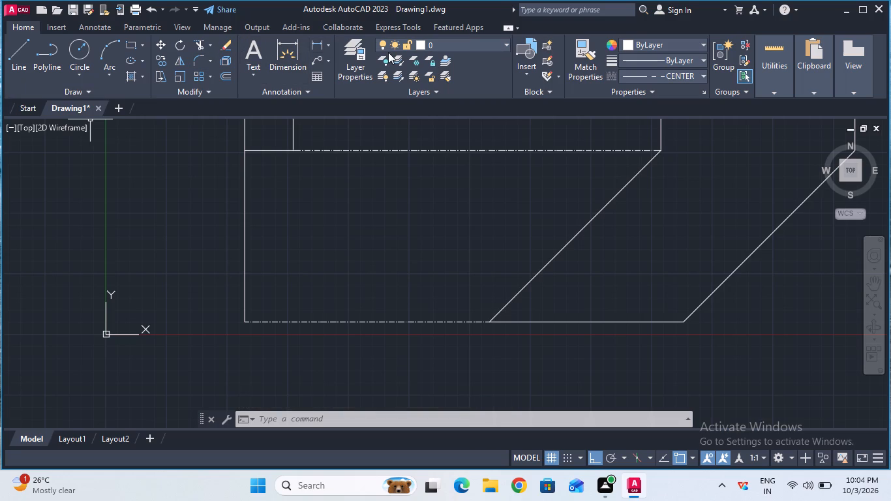
# Extend the stepped profile's narrow-section right edge down to the lower horizontal centerline.
pyautogui.click(209, 48)
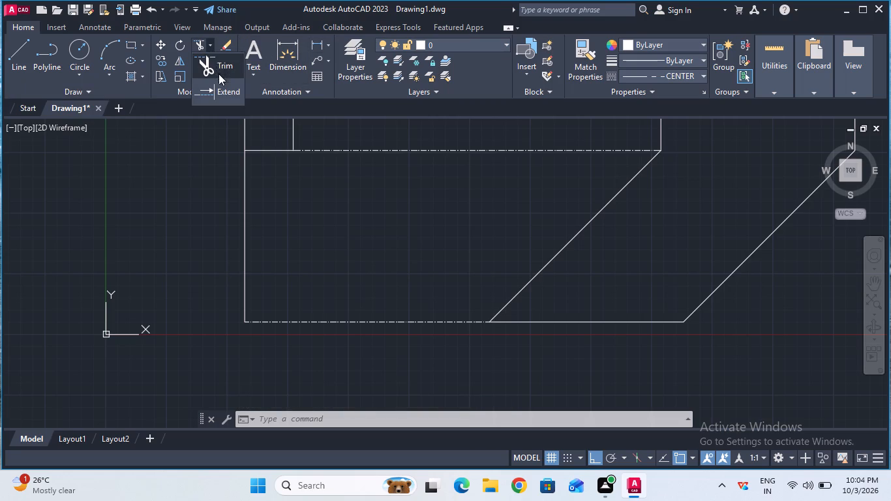
pyautogui.click(222, 87)
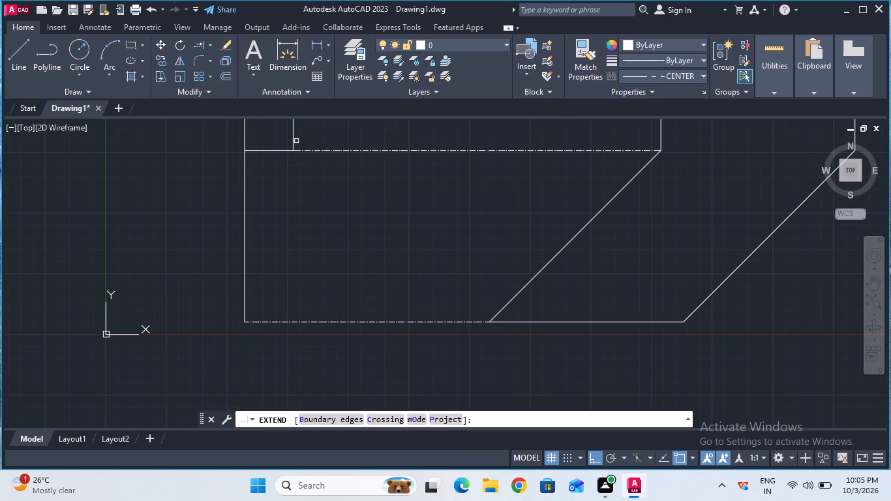
pyautogui.click(290, 142)
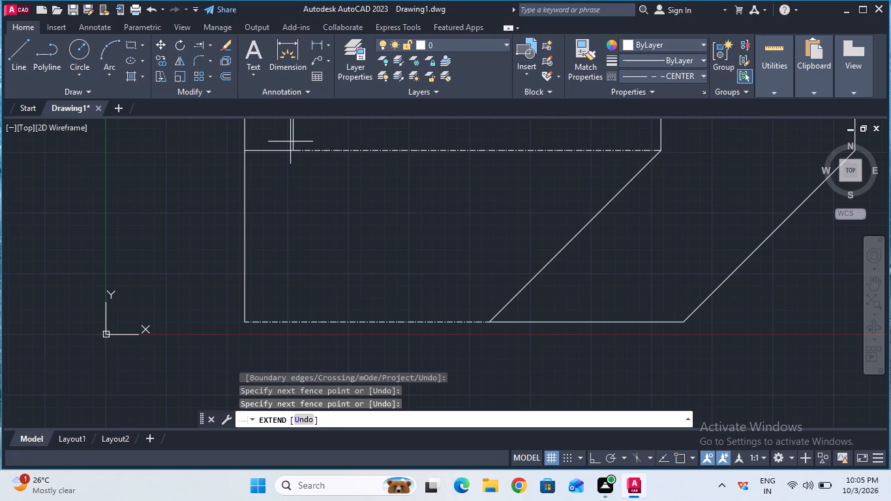
pyautogui.click(294, 143)
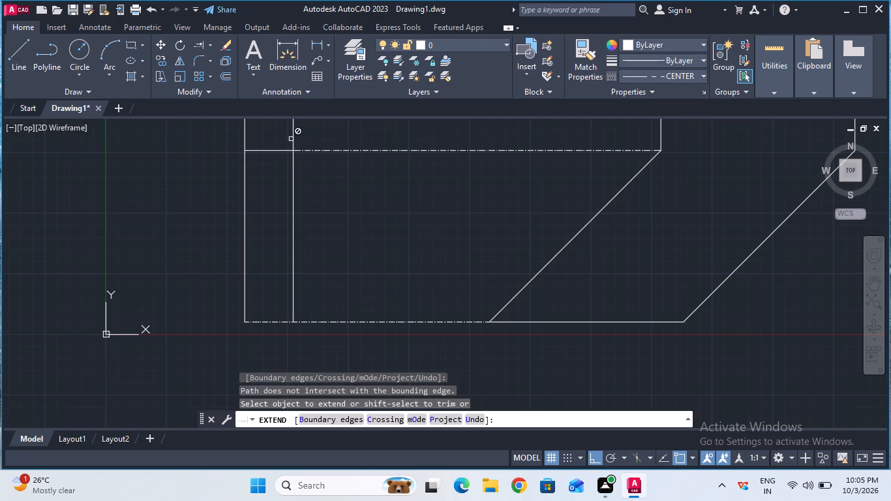
pyautogui.press('Escape')
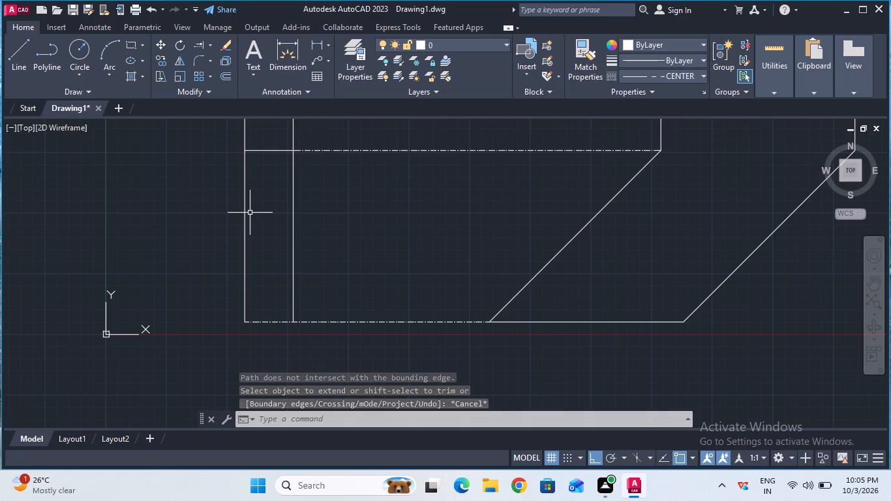
# Trim the piece of the lower horizontal centerline between the profile's two extended vertical edges.
pyautogui.click(211, 48)
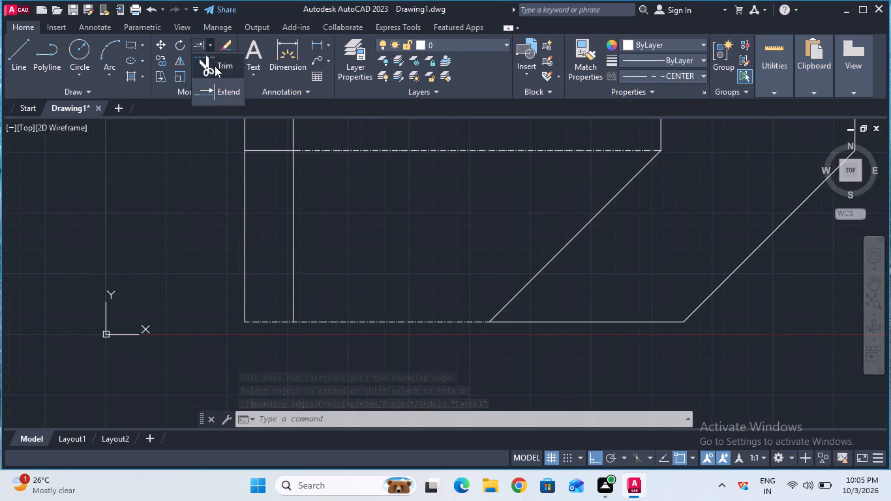
pyautogui.click(215, 66)
pyautogui.moveTo(277, 311); pyautogui.dragTo(275, 333)
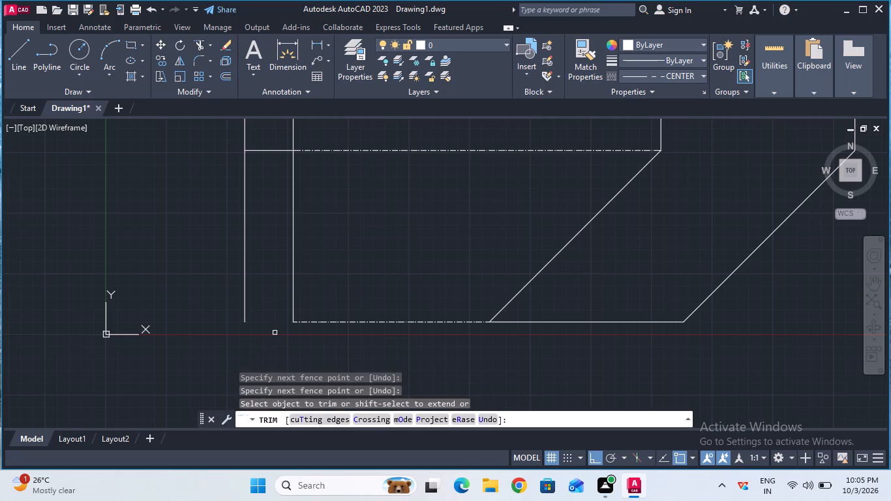
pyautogui.press('Escape')
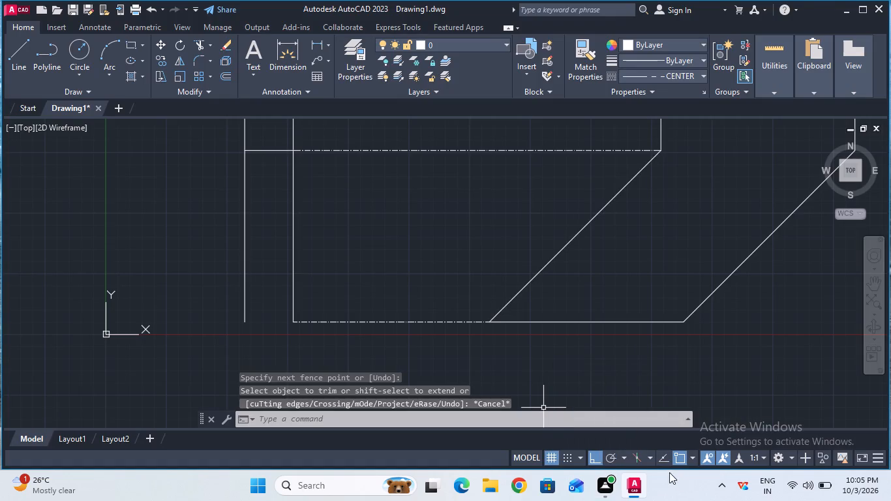
# Close the profile's bottom with a horizontal line joining the lower ends of the two vertical edges.
pyautogui.click(19, 66)
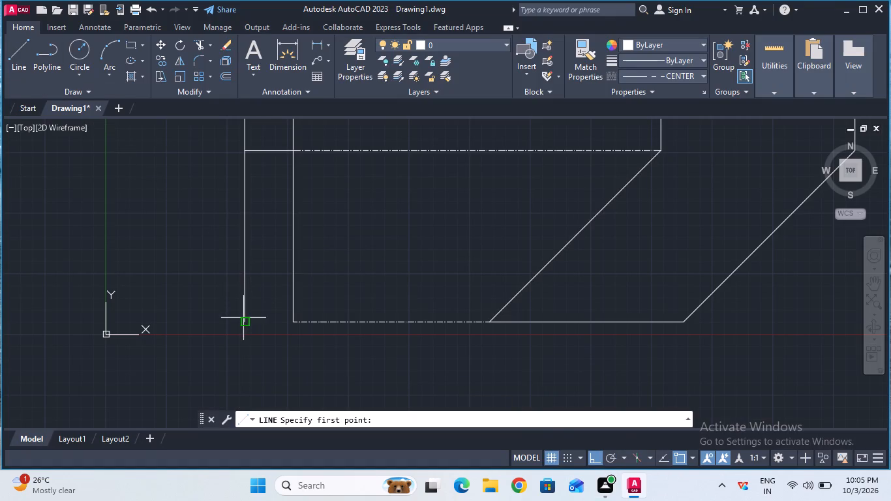
pyautogui.click(243, 322)
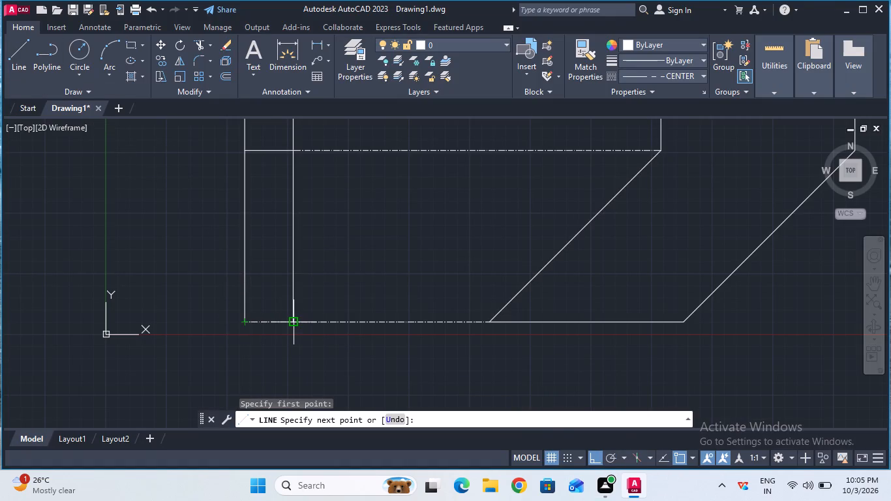
pyautogui.click(295, 322)
pyautogui.press('Escape')
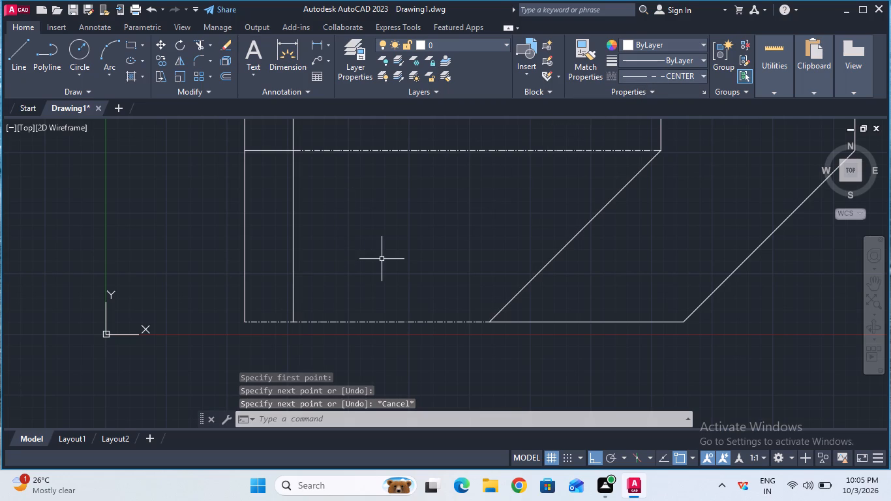
# Set the current linetype to ByBlock and change the profile's short bottom line to ByBlock as well.
pyautogui.click(637, 73)
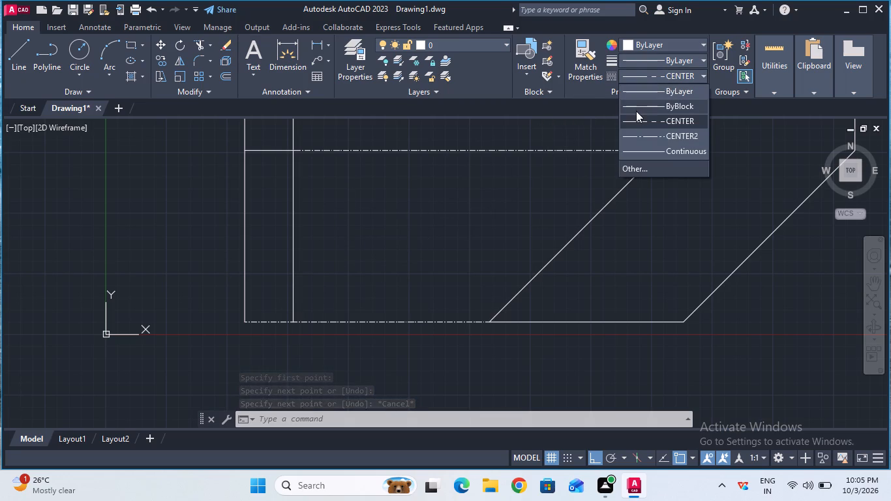
pyautogui.click(636, 112)
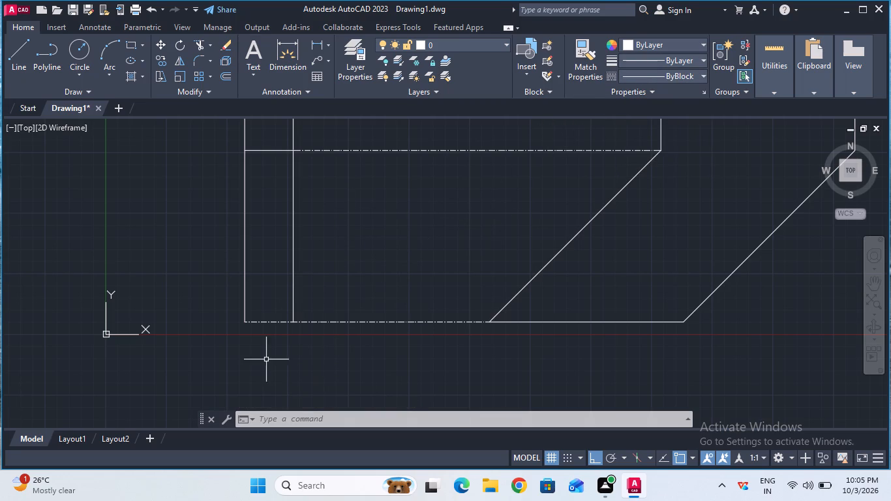
pyautogui.click(265, 323)
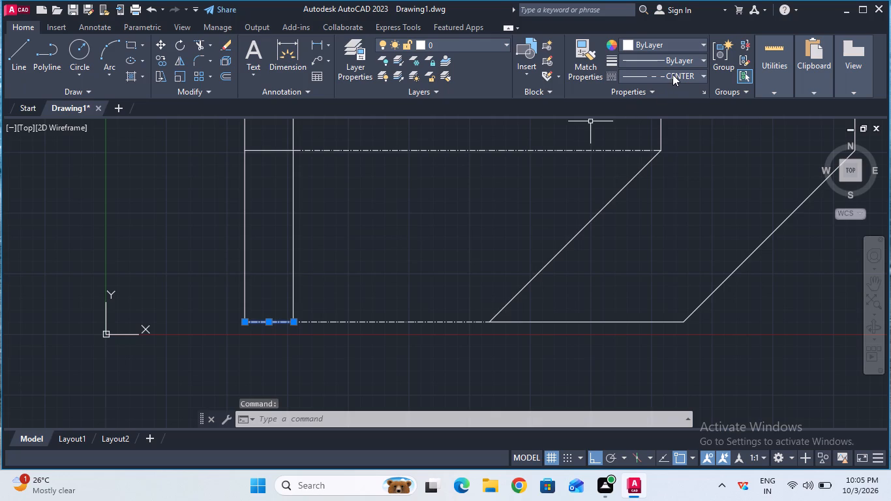
pyautogui.click(672, 74)
pyautogui.click(680, 104)
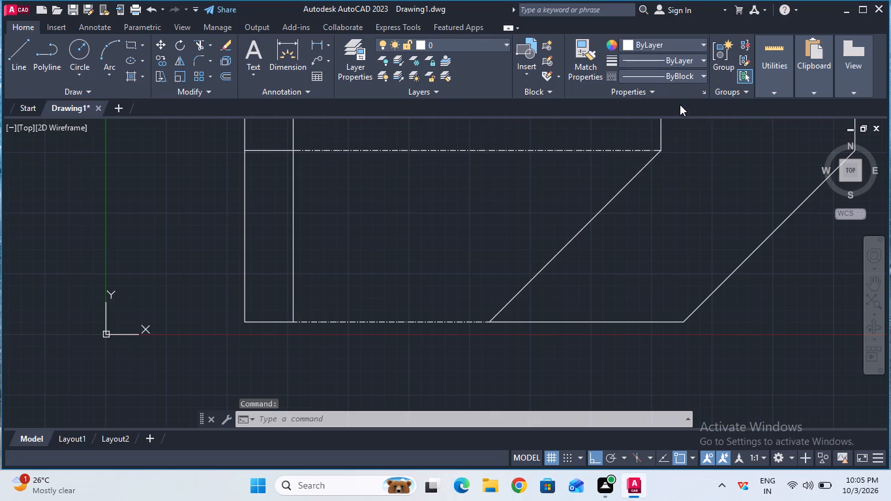
pyautogui.press('Escape')
# Trim away the top, middle and bottom horizontal projection lines between the stepped side profile and the circular-boss view.
pyautogui.keyDown('ctrl'); pyautogui.scroll(-2, 539, 202); pyautogui.keyUp('ctrl')
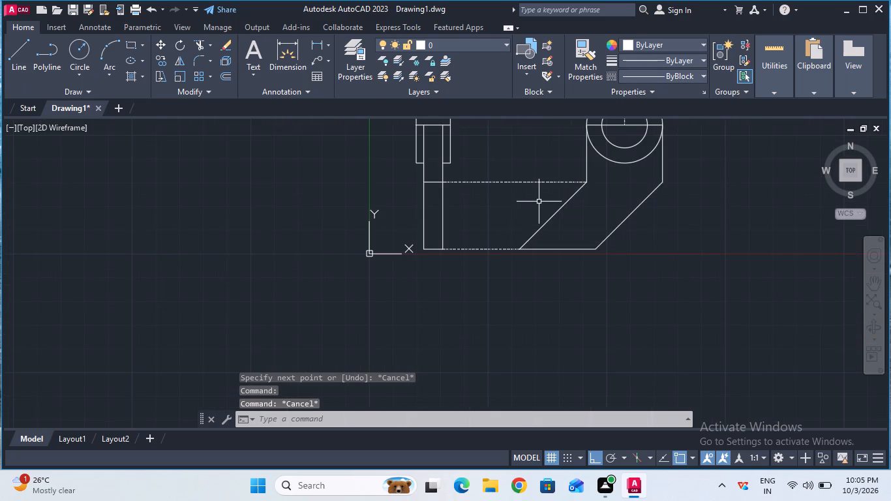
pyautogui.keyDown('ctrl'); pyautogui.scroll(-1, 539, 202); pyautogui.keyUp('ctrl')
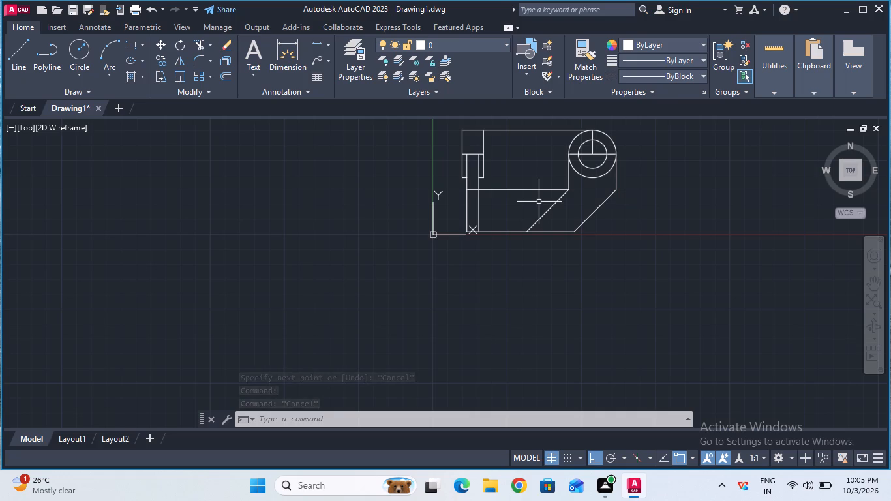
pyautogui.click(202, 46)
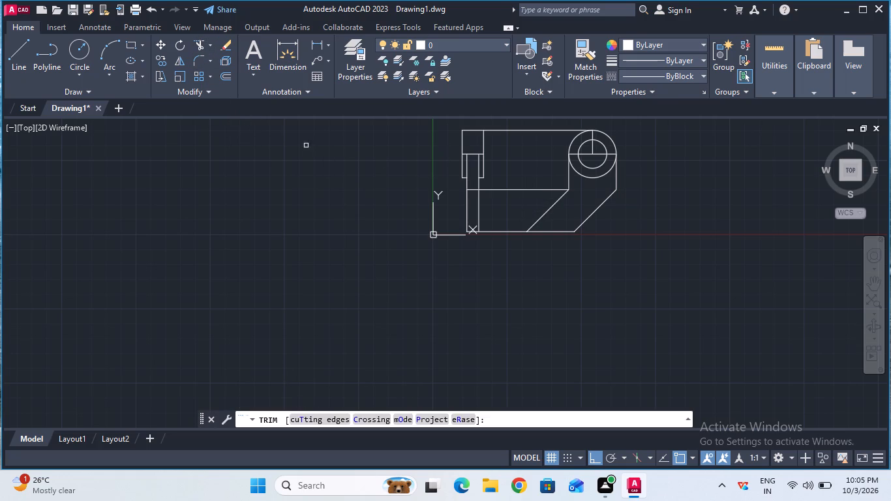
pyautogui.scroll(1, 509, 189)
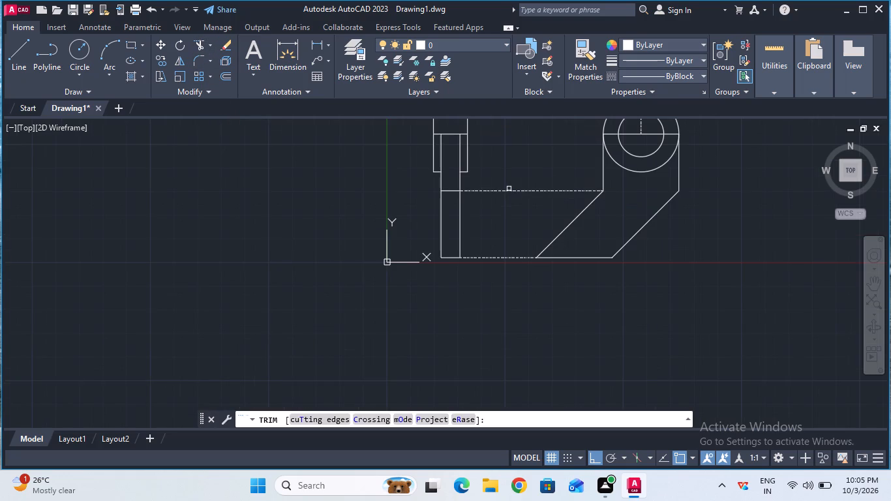
pyautogui.click(510, 191)
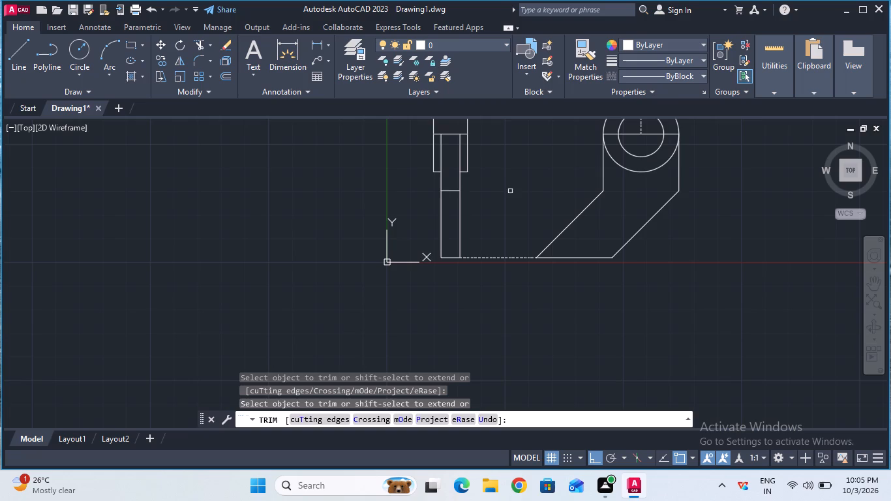
pyautogui.keyDown('ctrl'); pyautogui.scroll(-1, 510, 191); pyautogui.keyUp('ctrl')
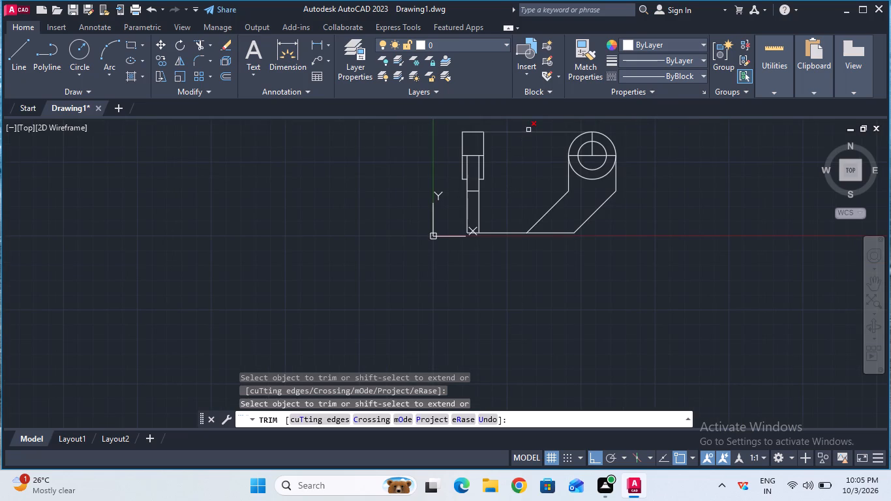
pyautogui.click(527, 130)
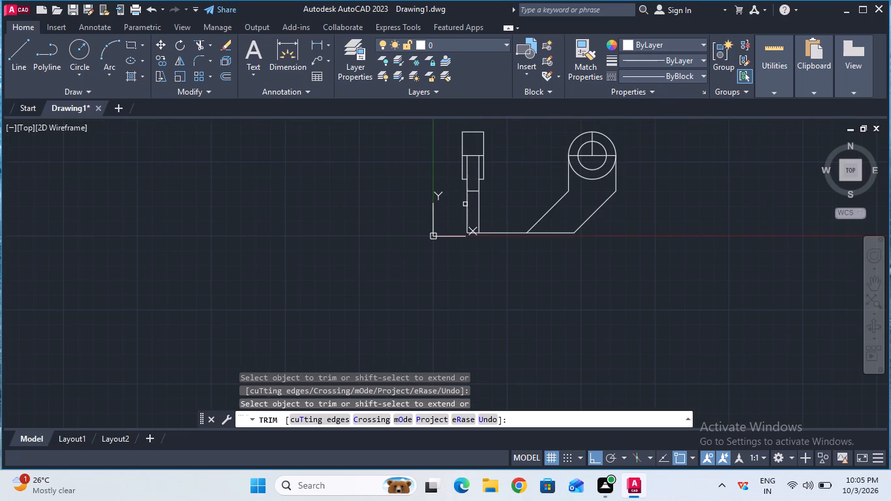
pyautogui.keyDown('ctrl'); pyautogui.scroll(2, 516, 214); pyautogui.keyUp('ctrl')
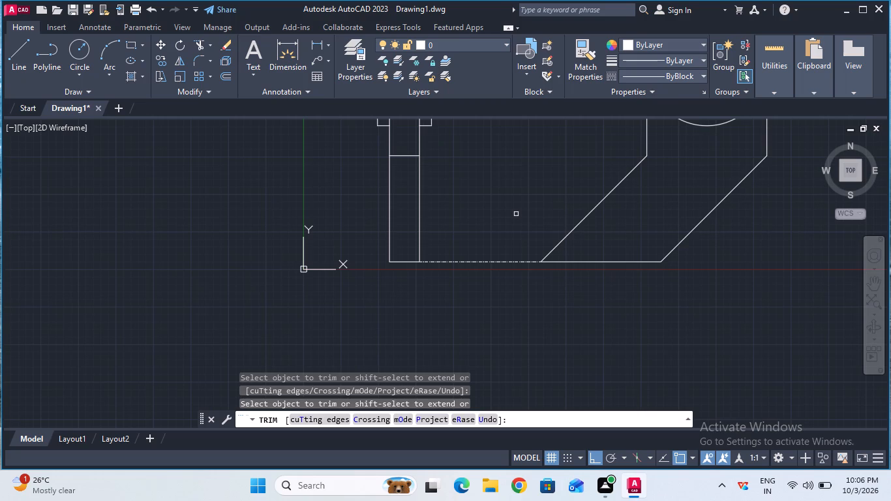
pyautogui.press('Escape')
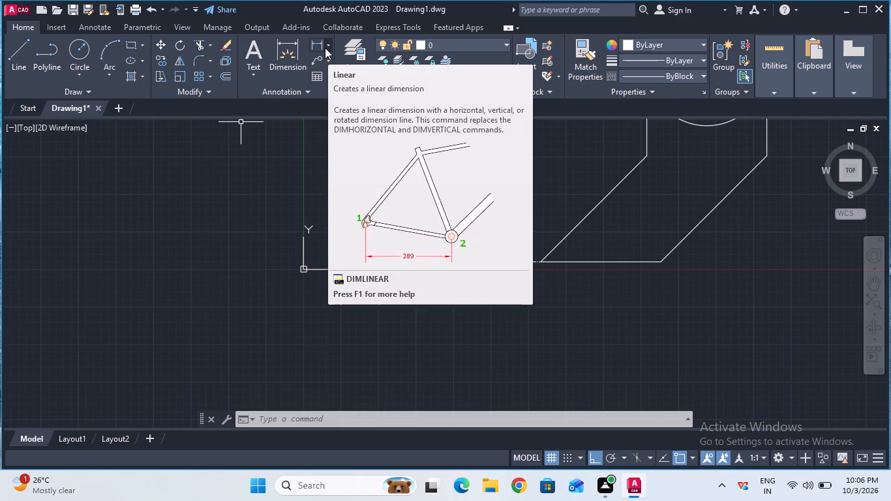
pyautogui.doubleClick(199, 44)
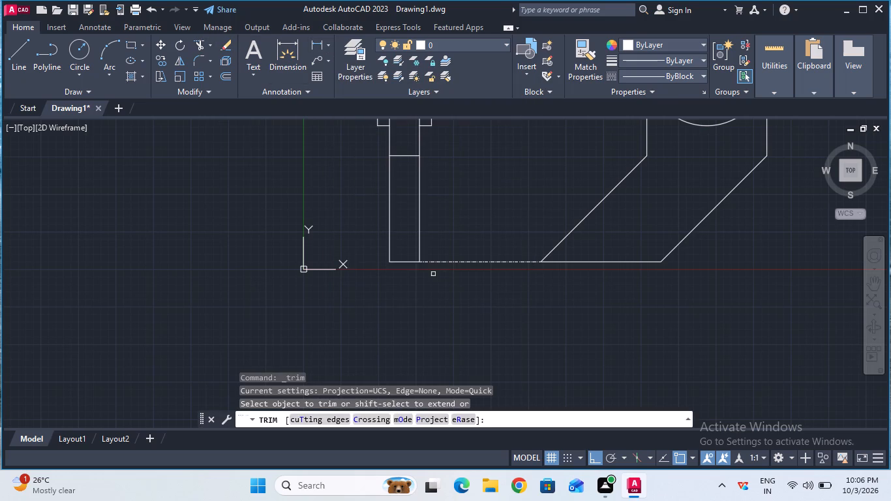
pyautogui.click(449, 262)
pyautogui.press('Escape')
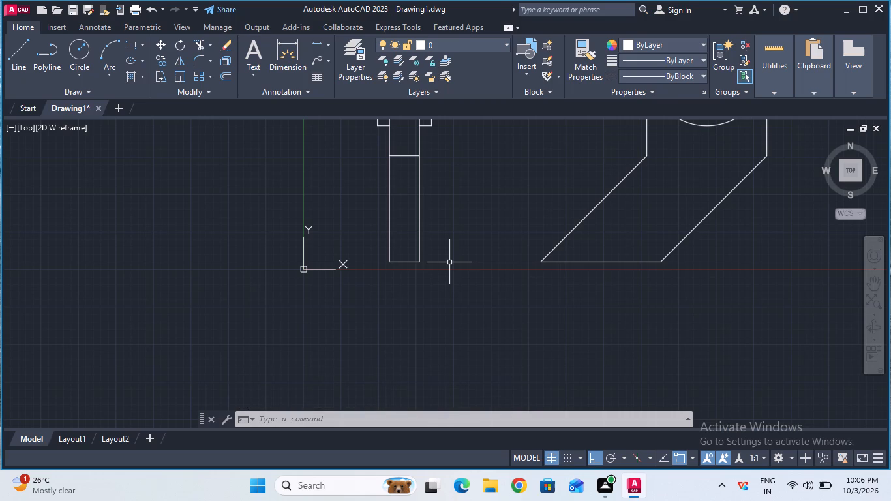
# Draw a 25 mm horizontal line outward from each bottom corner of the stepped profile, one to the left and one to the right.
pyautogui.click(20, 64)
pyautogui.click(389, 263)
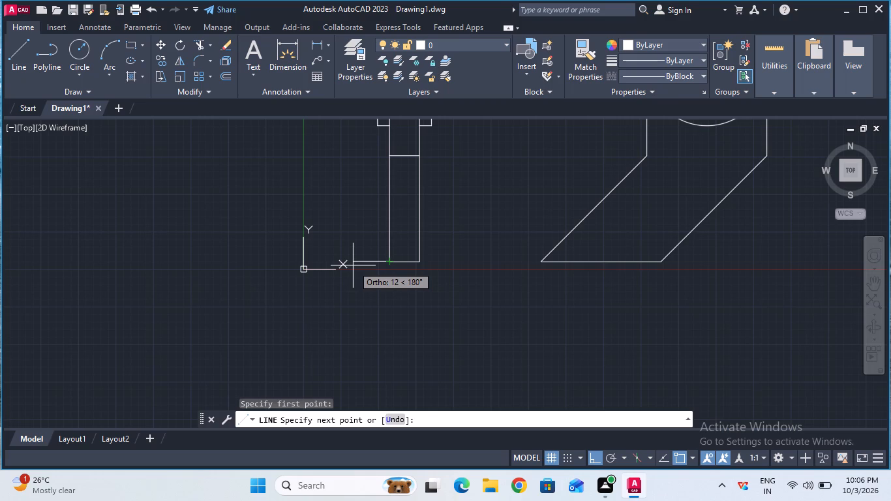
pyautogui.press('2')
pyautogui.press('5')
pyautogui.press('Return')
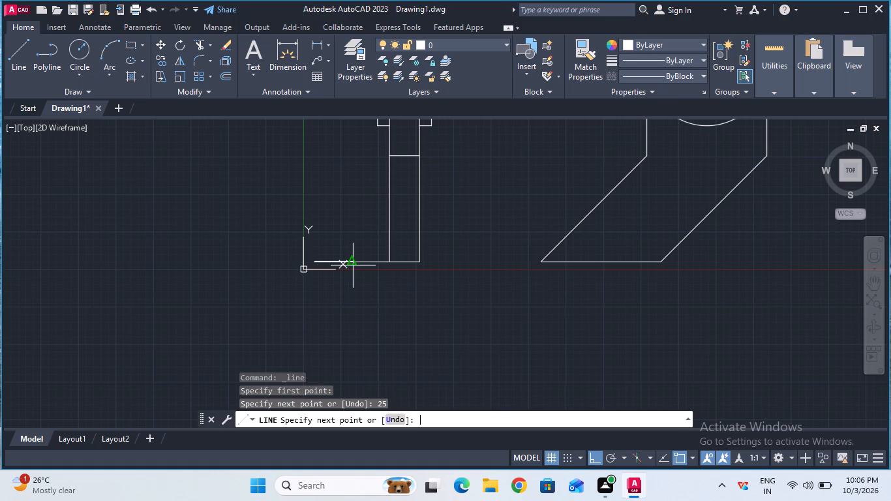
pyautogui.press('Escape')
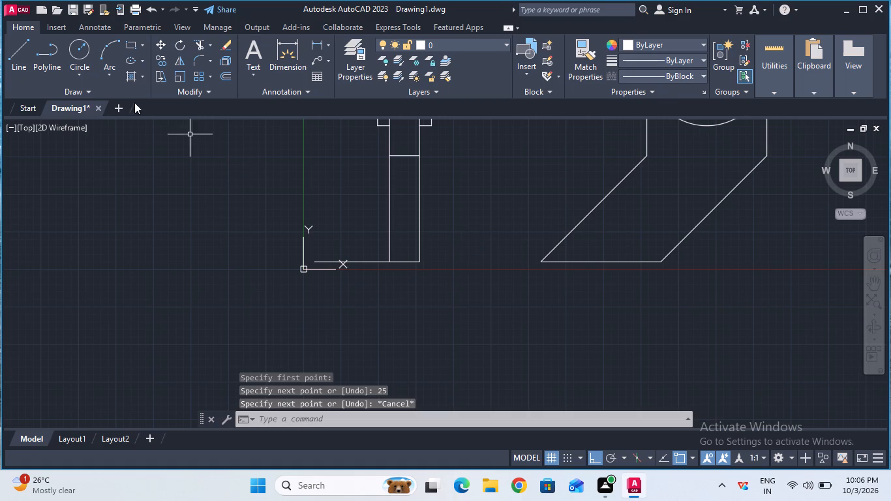
pyautogui.click(23, 57)
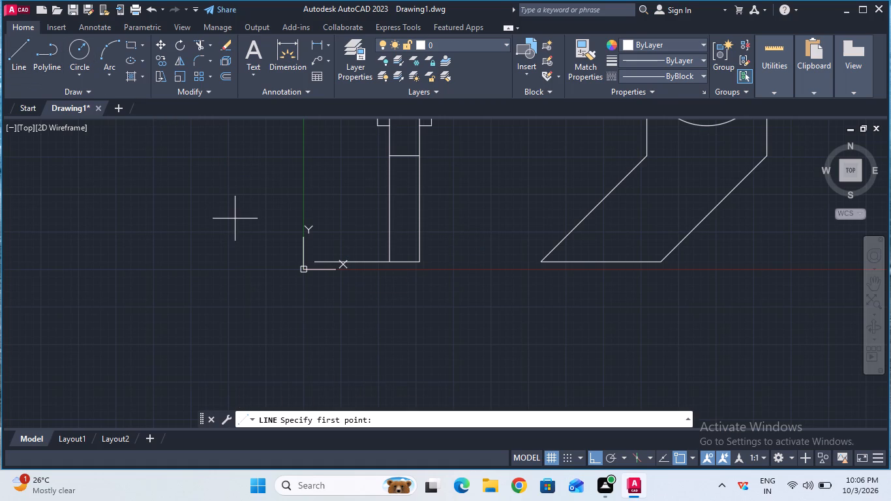
pyautogui.click(422, 264)
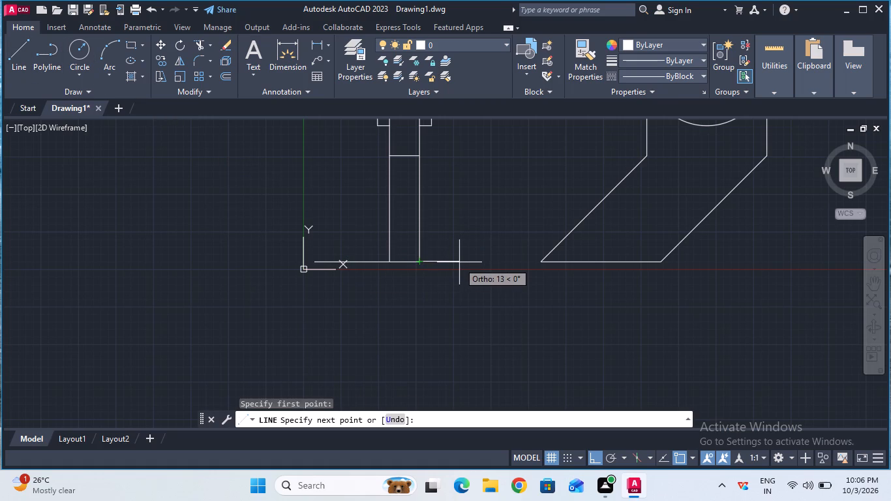
pyautogui.write('25')
pyautogui.press('Return')
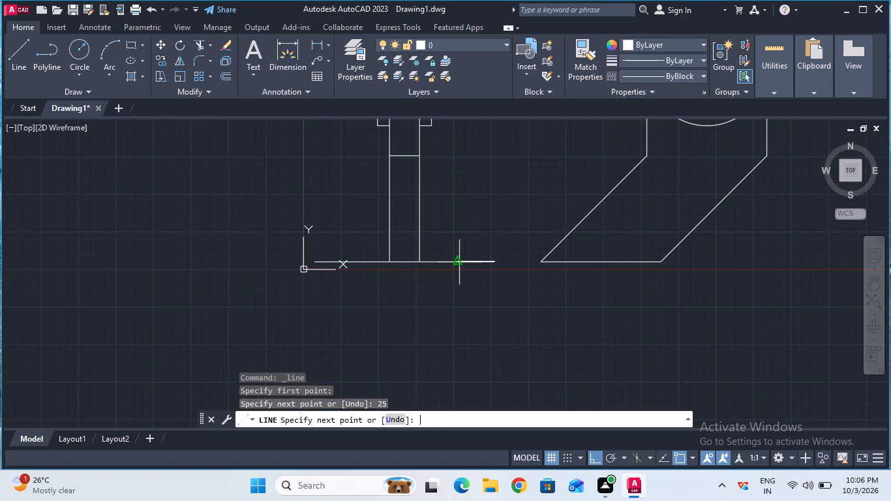
pyautogui.press('Escape')
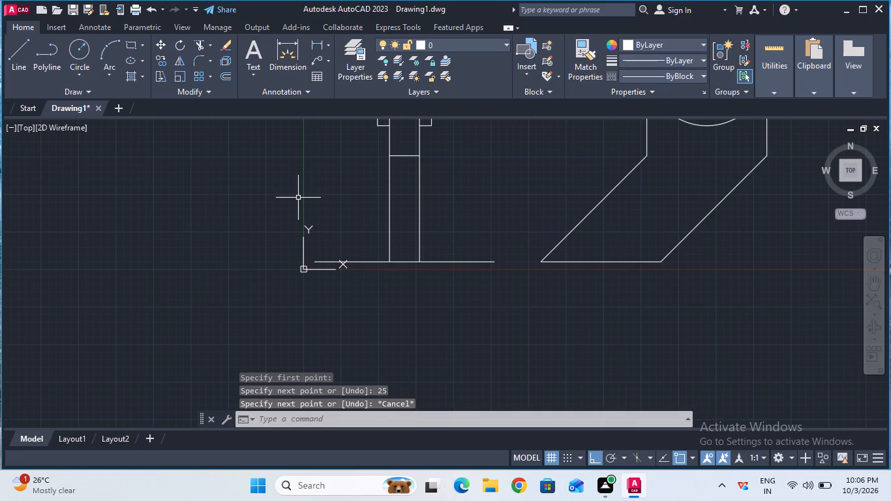
# Measure the overall width between the outer ends of the two horizontal base lines with a linear dimension.
pyautogui.click(316, 42)
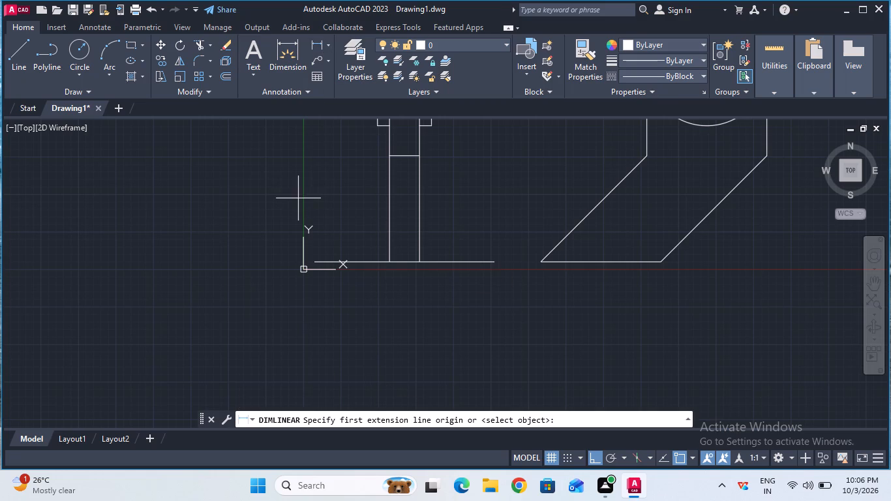
pyautogui.click(316, 262)
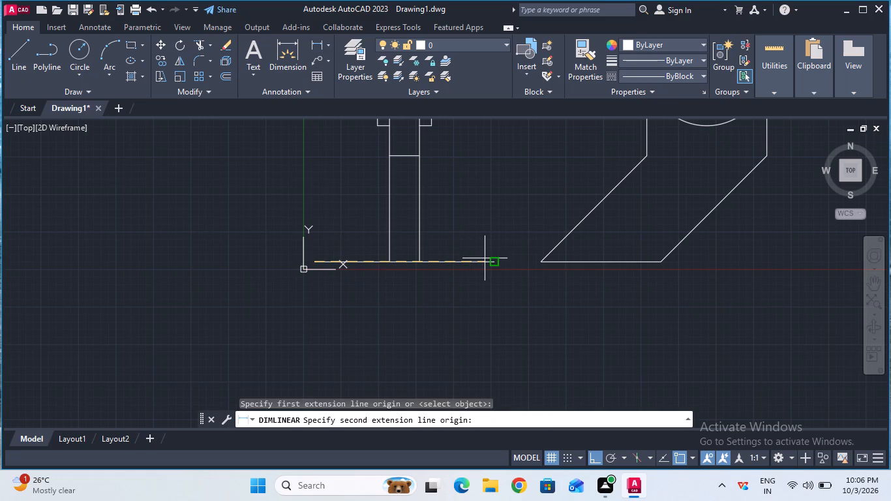
pyautogui.click(499, 259)
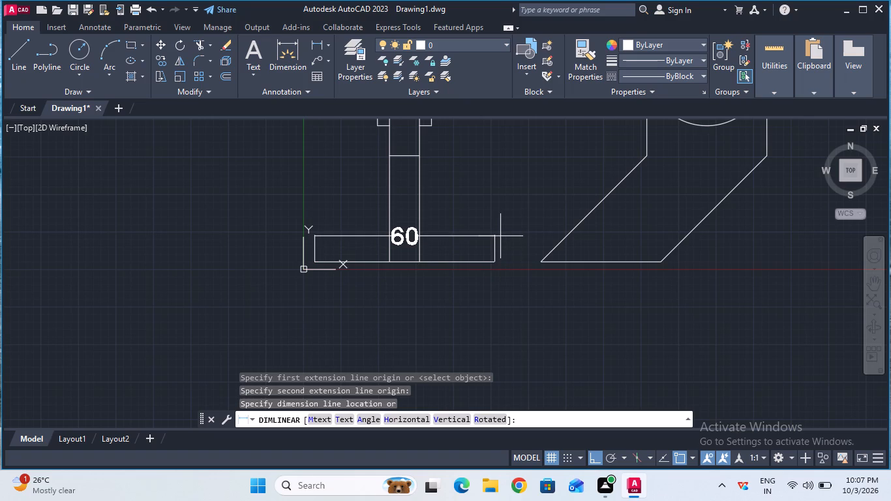
pyautogui.press('Escape')
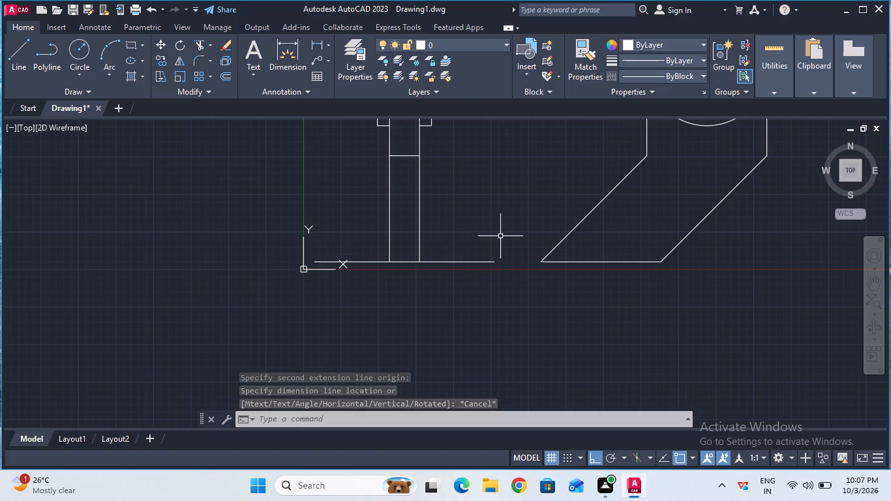
# Draw a 28 mm vertical line downward from the left end of the profile's horizontal base line.
pyautogui.keyDown('ctrl'); pyautogui.scroll(-2, 375, 234); pyautogui.keyUp('ctrl')
pyautogui.keyDown('ctrl'); pyautogui.scroll(2, 375, 234); pyautogui.keyUp('ctrl')
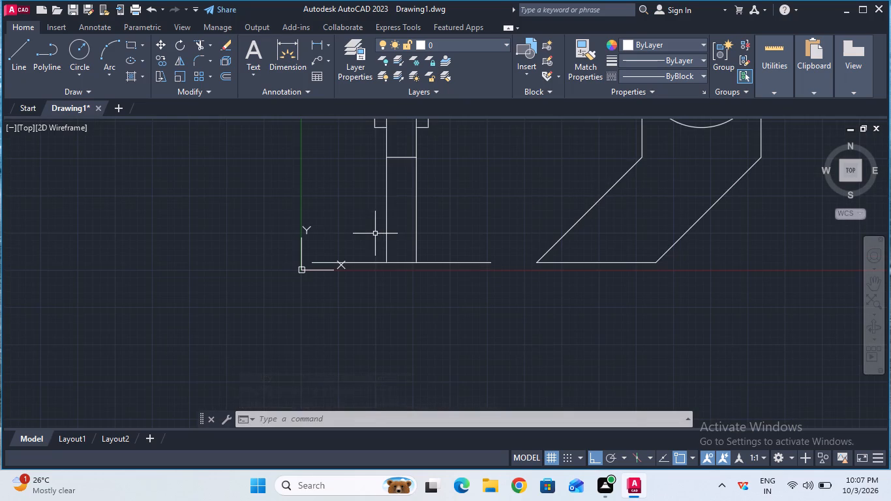
pyautogui.click(23, 60)
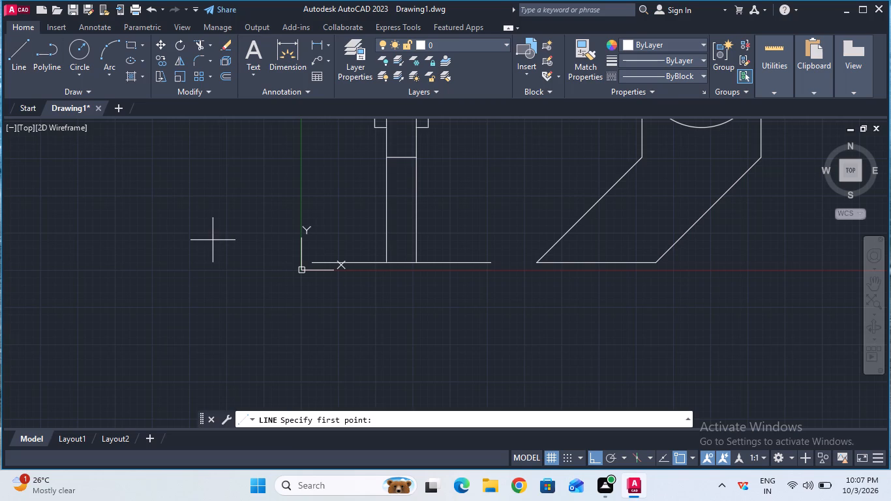
pyautogui.click(311, 264)
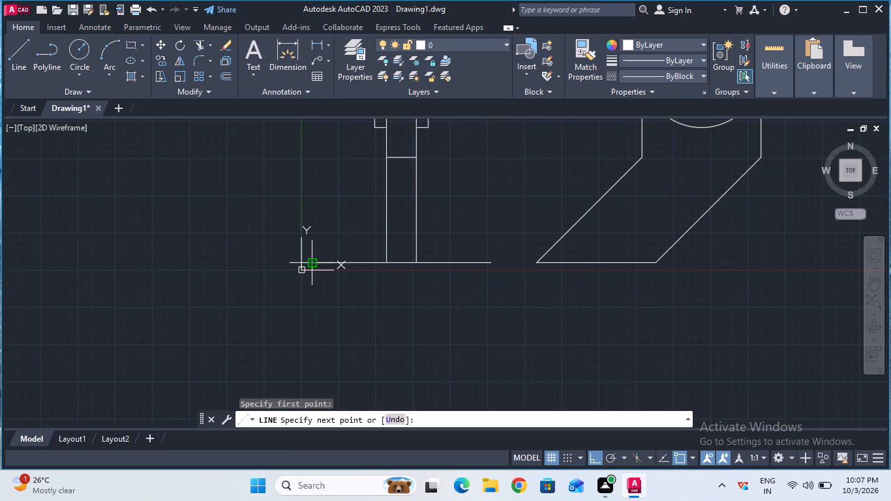
pyautogui.press('2')
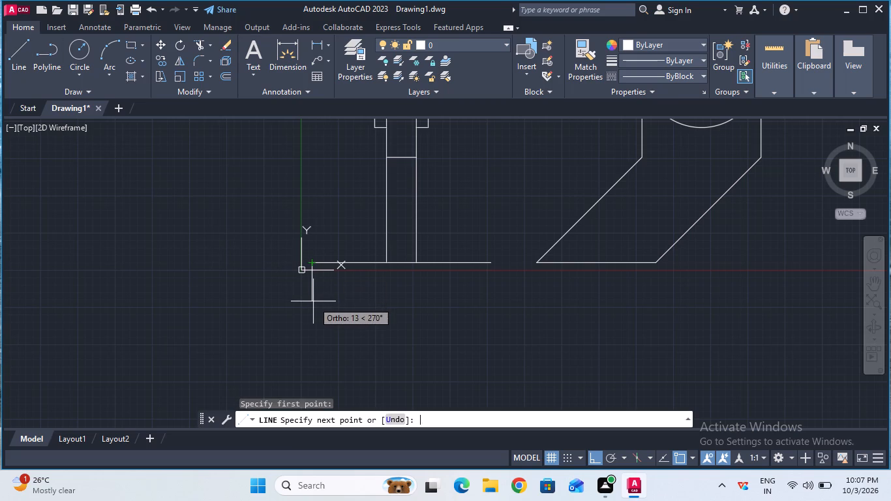
pyautogui.press('8')
pyautogui.press('Return')
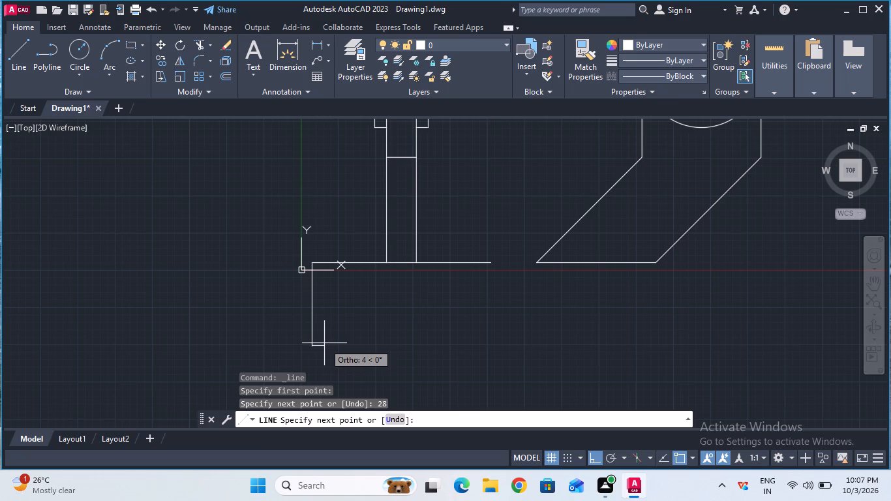
pyautogui.press('Escape')
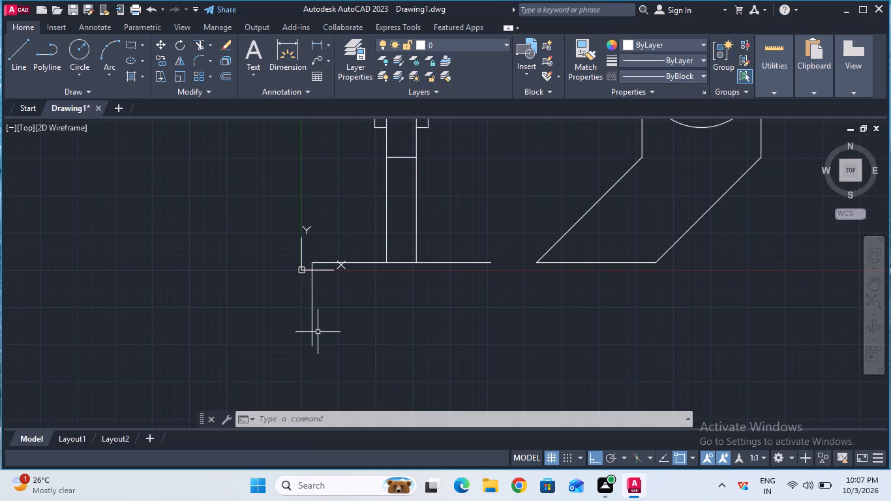
# From the lower end of the 28 mm line, draw a 14 mm line to the right followed by a 14 mm line upward.
pyautogui.click(12, 73)
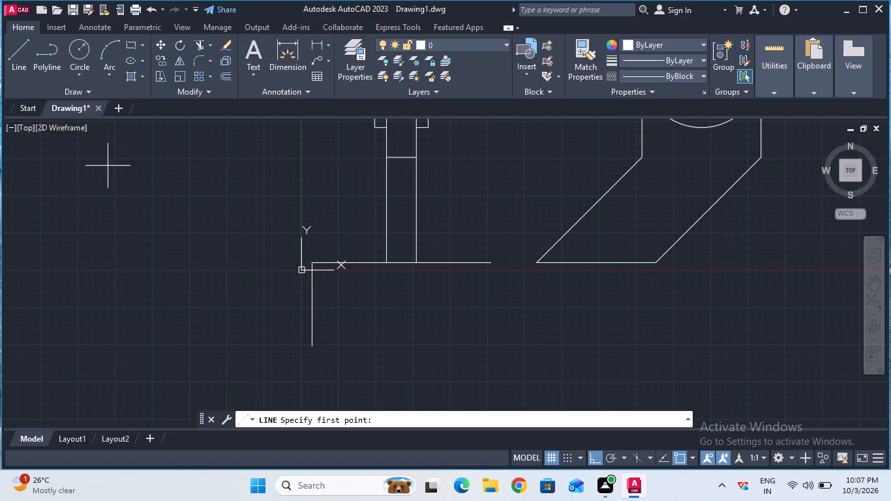
pyautogui.click(313, 350)
pyautogui.write('14')
pyautogui.press('Return')
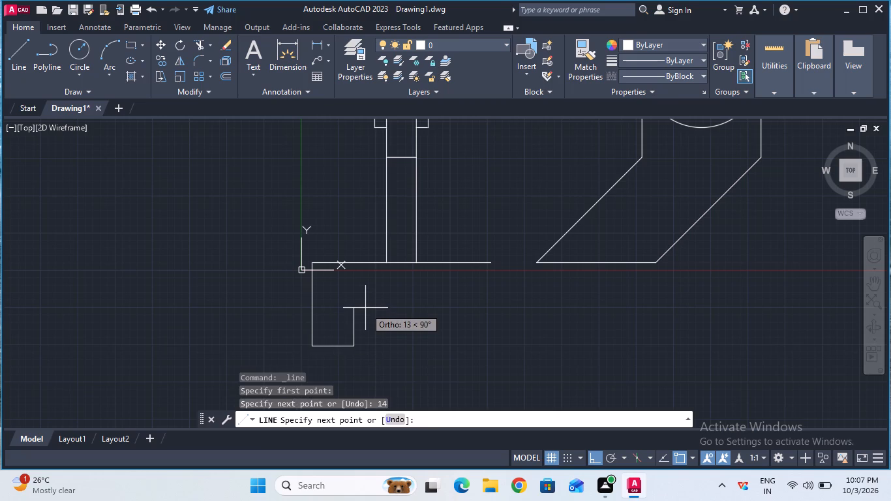
pyautogui.write('14')
pyautogui.press('Return')
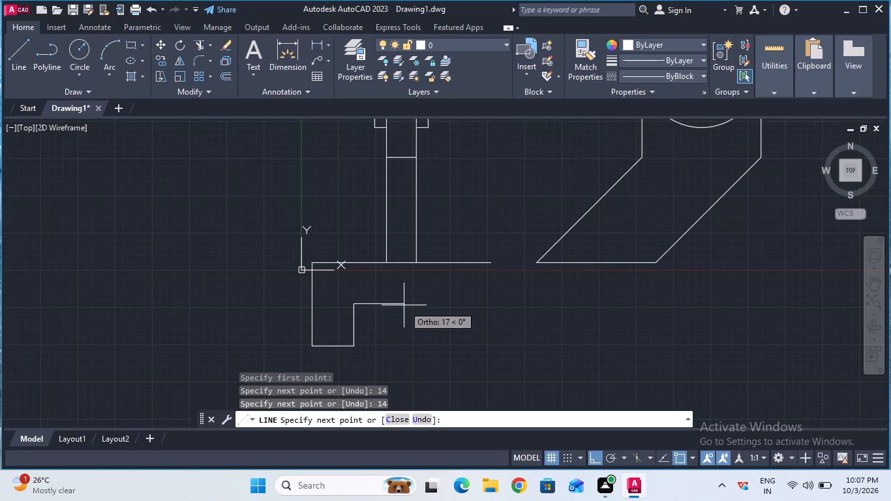
pyautogui.press('Escape')
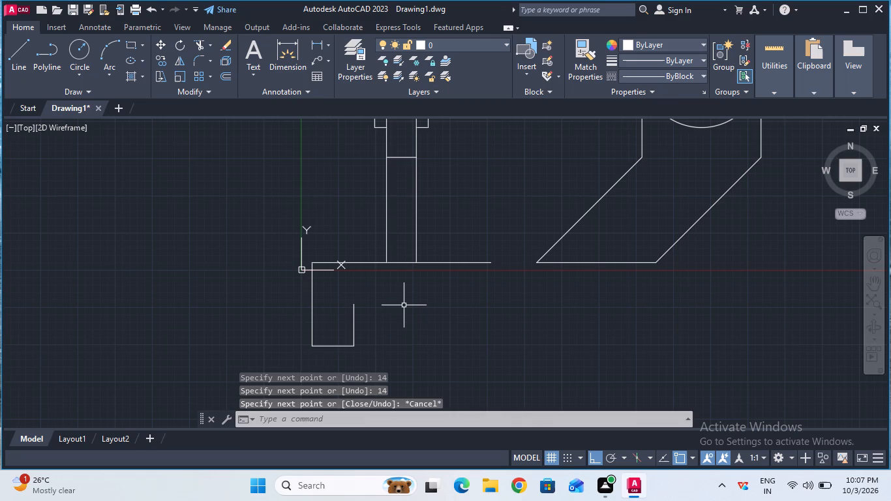
# From the base line's right end, draw lines 28 mm down, 14 mm left and 14 mm up, closing across to the left leg's inner end.
pyautogui.click(25, 67)
pyautogui.click(492, 264)
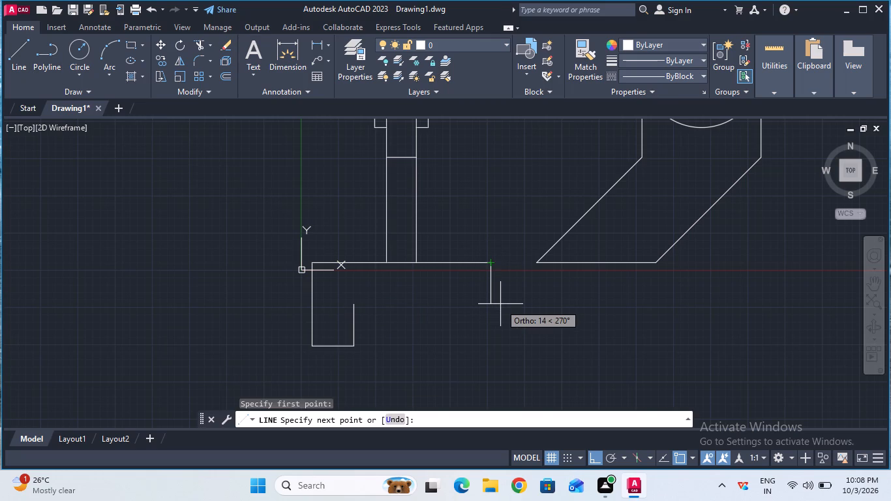
pyautogui.press('2')
pyautogui.press('8')
pyautogui.press('Return')
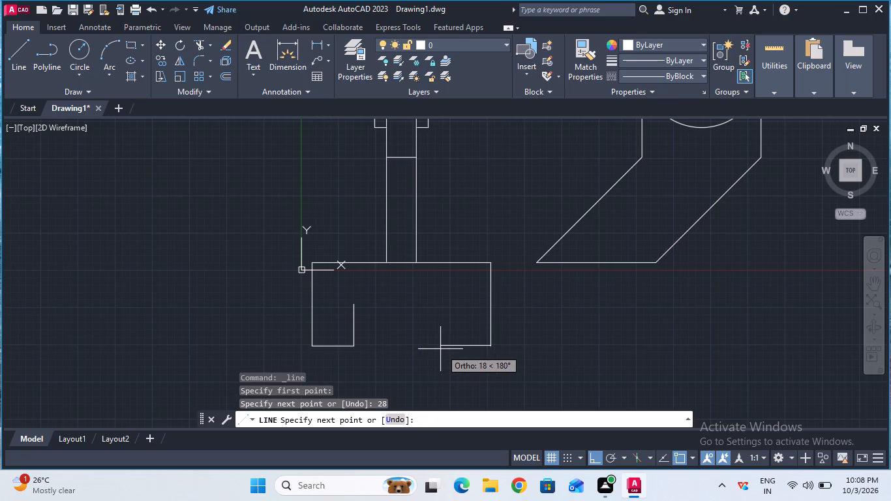
pyautogui.write('14')
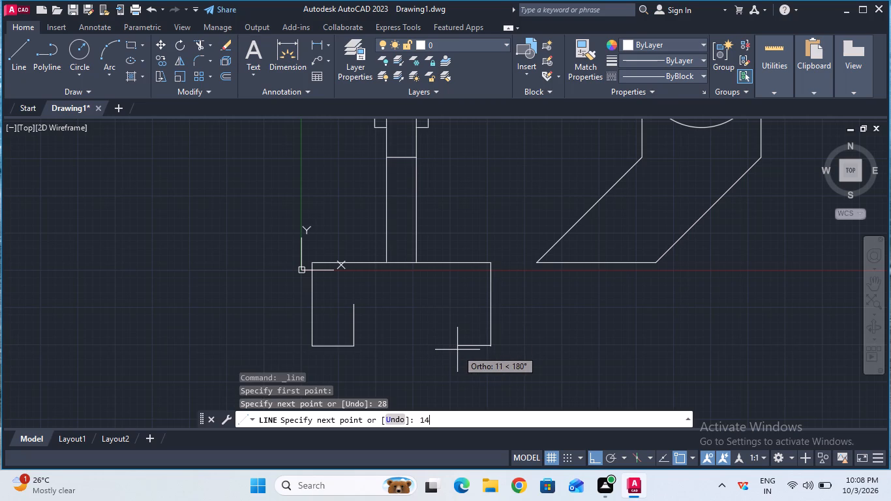
pyautogui.press('Return')
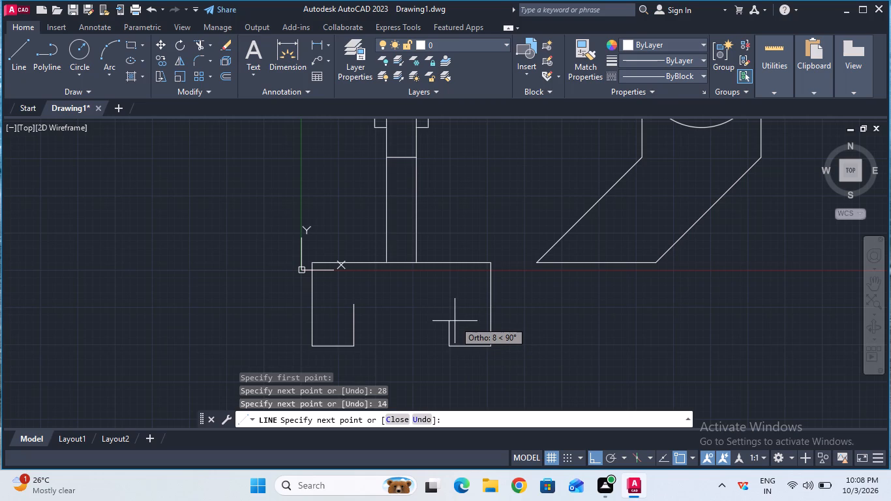
pyautogui.write('14')
pyautogui.press('Return')
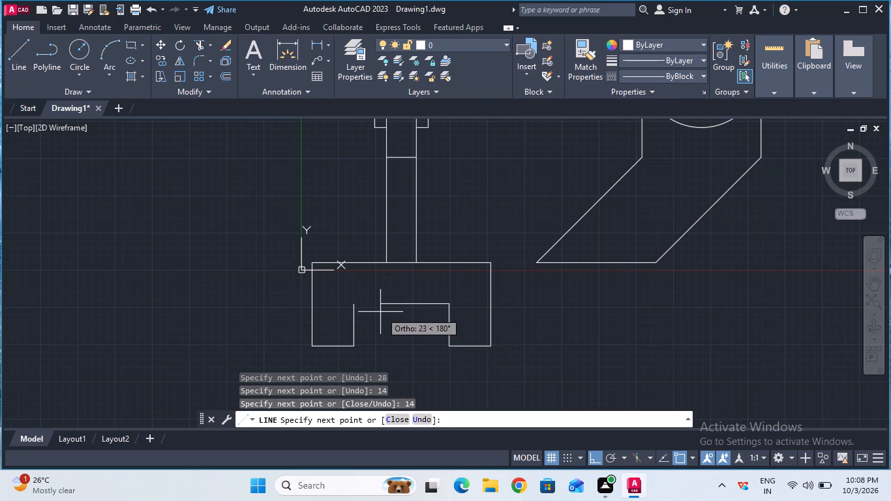
pyautogui.click(354, 305)
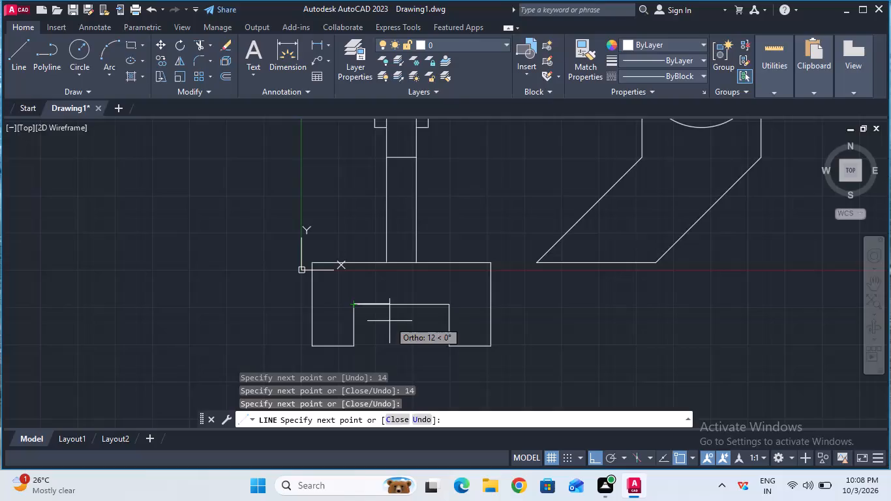
pyautogui.press('Escape')
# Move the entire view with the concentric circles and slanted arm horizontally to the right, farther from the forked side profile.
pyautogui.keyDown('ctrl'); pyautogui.scroll(-2, 389, 321); pyautogui.keyUp('ctrl')
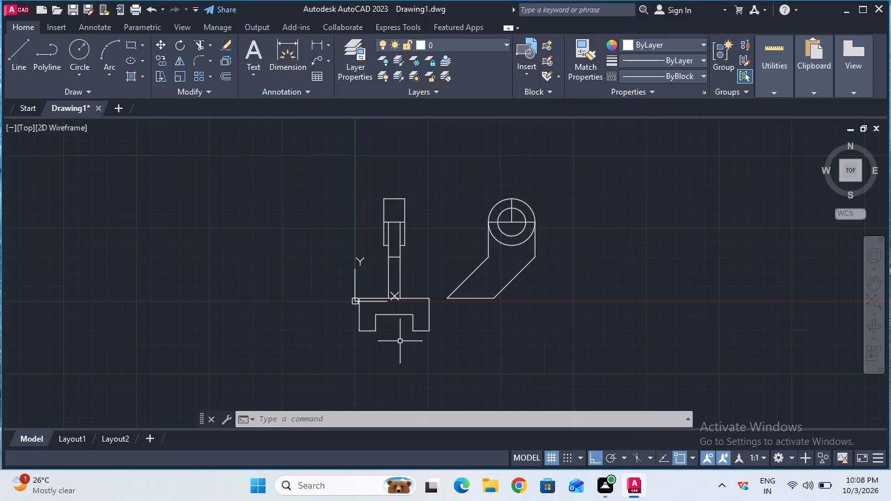
pyautogui.scroll(1, 400, 341)
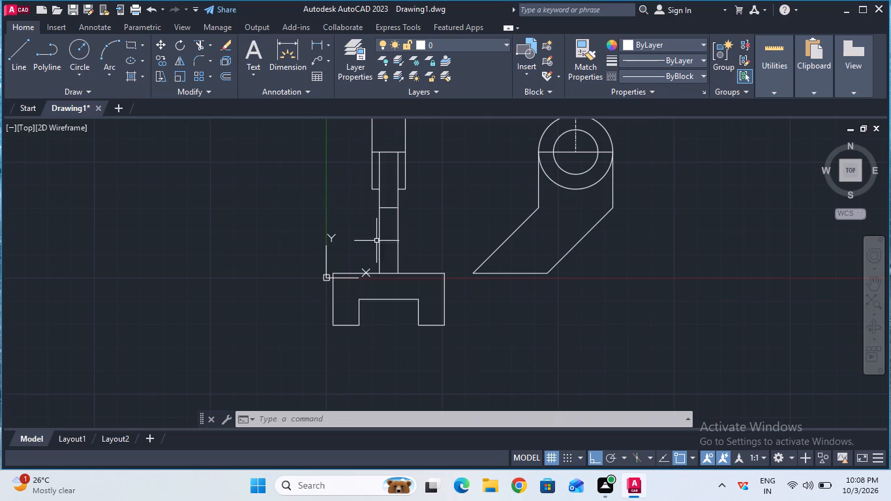
pyautogui.keyDown('ctrl'); pyautogui.scroll(-1, 487, 219); pyautogui.keyUp('ctrl')
pyautogui.click(477, 144)
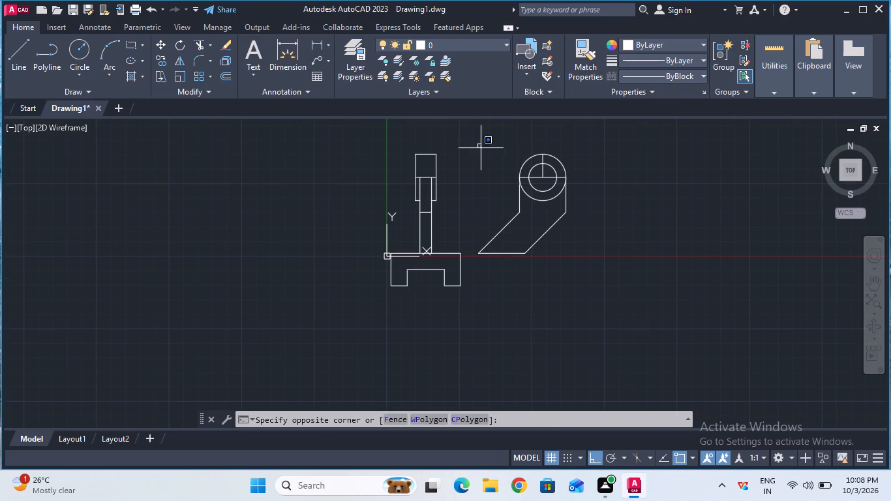
pyautogui.click(605, 281)
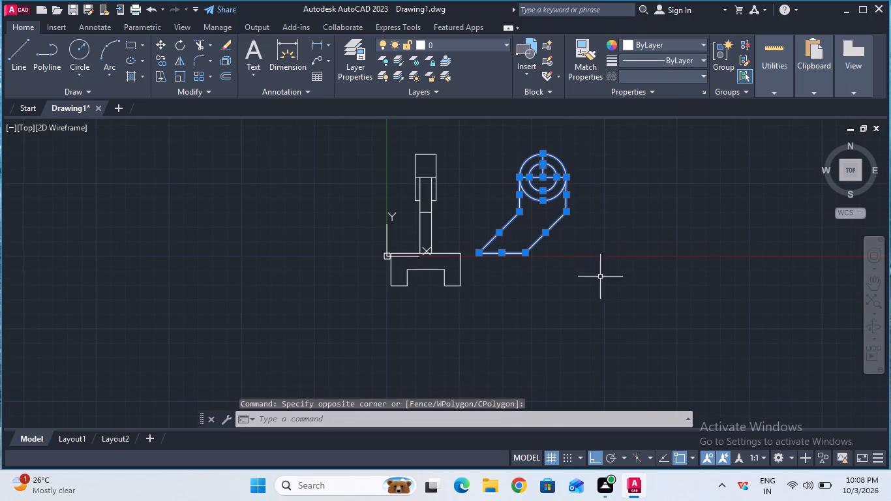
pyautogui.click(160, 47)
pyautogui.click(543, 203)
pyautogui.click(614, 194)
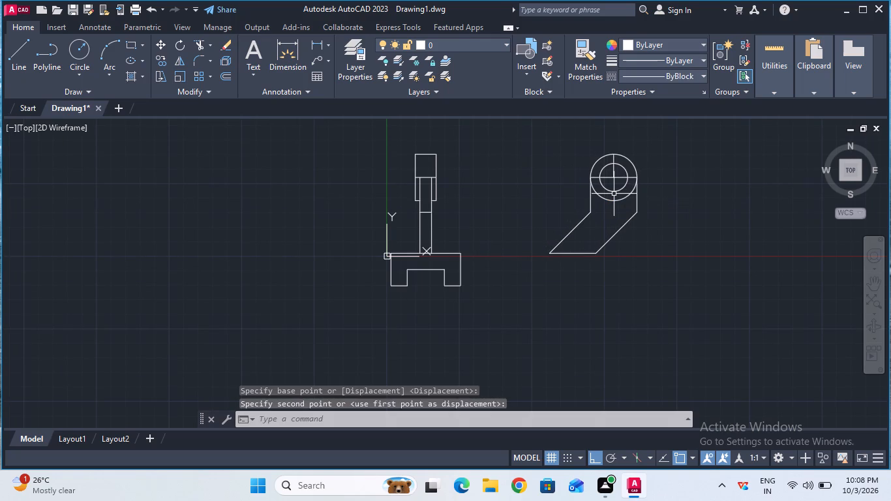
pyautogui.press('Escape')
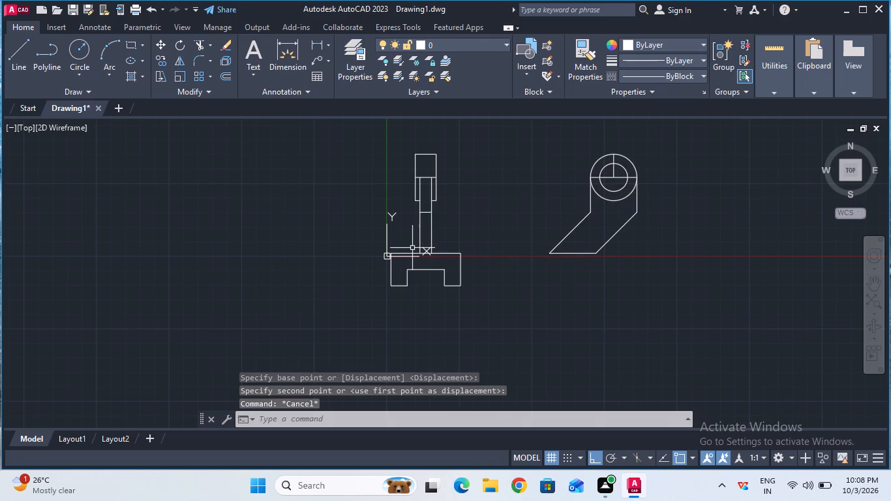
# Draw a 45 mm vertical line with the CENTER linetype downward from the midpoint of the slanted arm's bottom edge.
pyautogui.scroll(1, 412, 248)
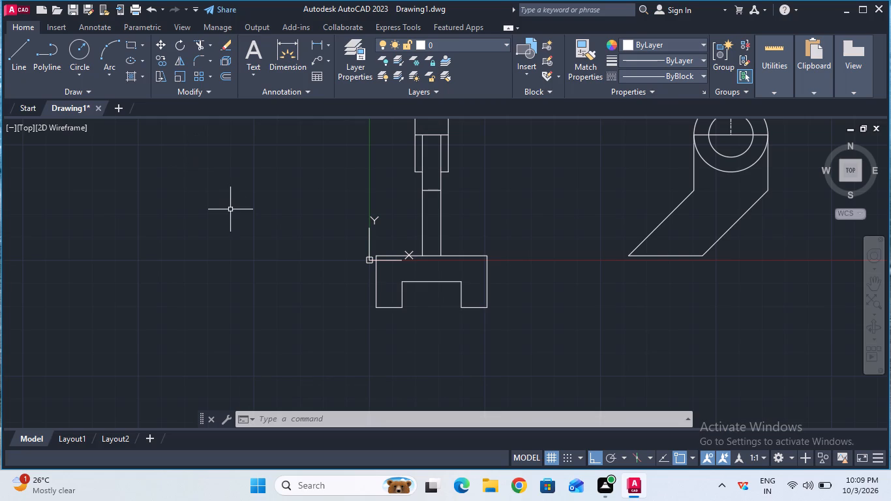
pyautogui.click(17, 69)
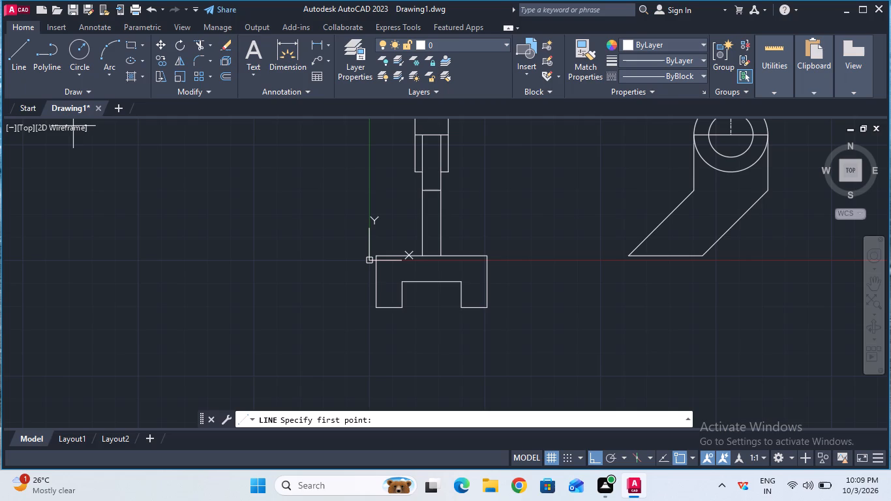
pyautogui.press('Escape')
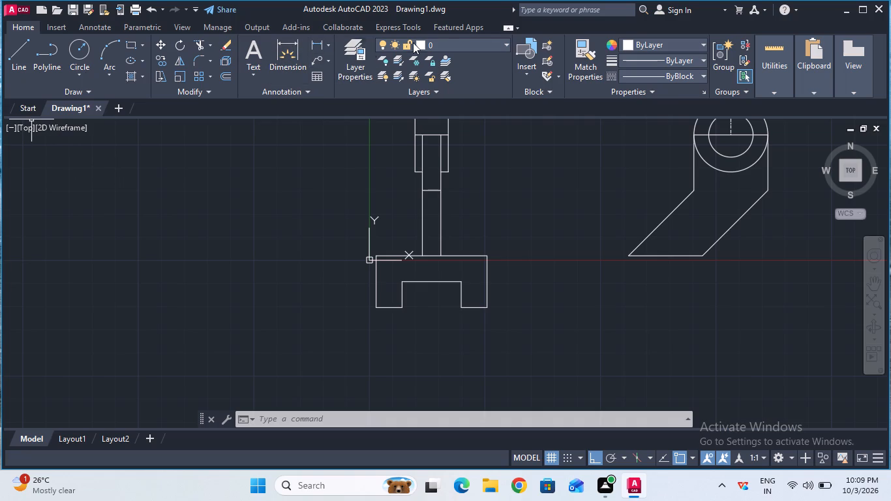
pyautogui.click(630, 74)
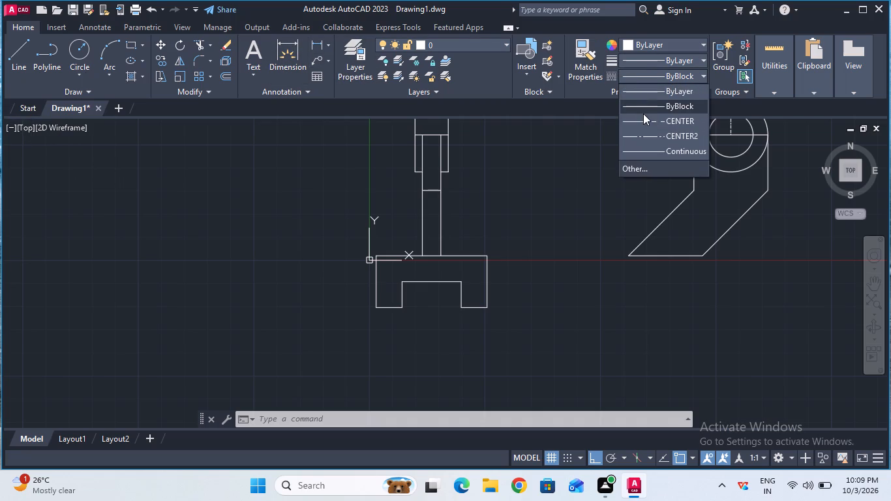
pyautogui.click(643, 115)
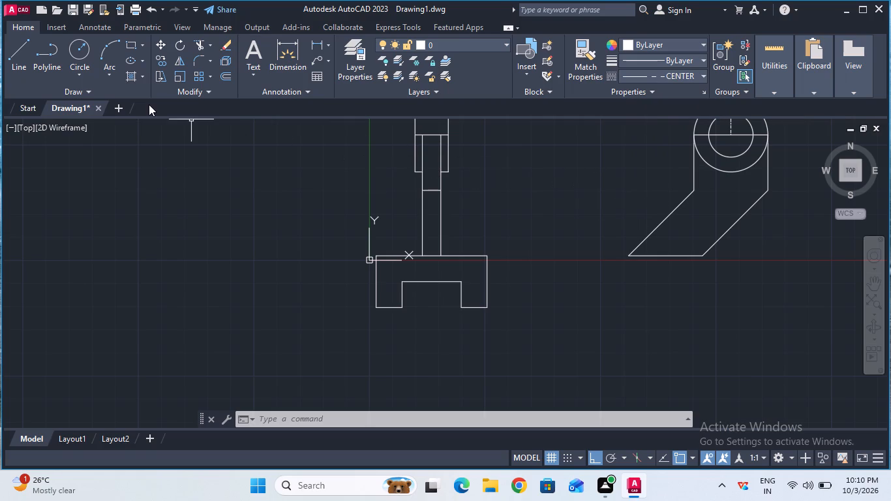
pyautogui.click(22, 72)
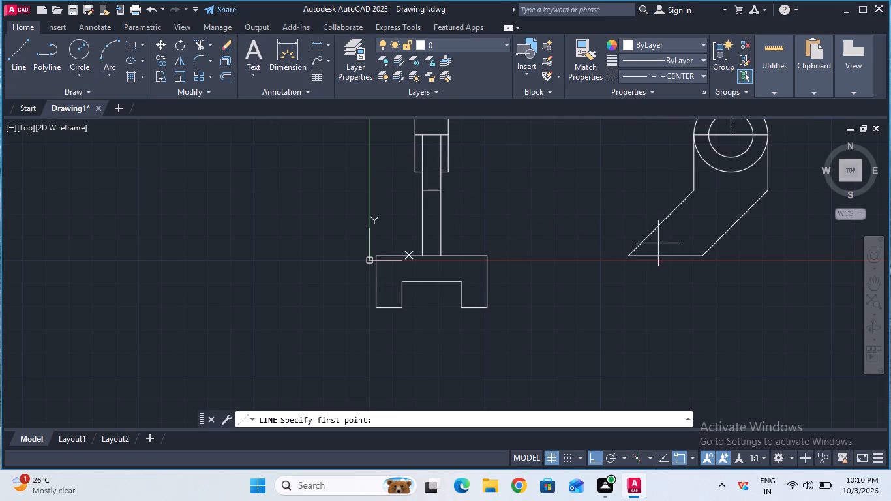
pyautogui.click(669, 256)
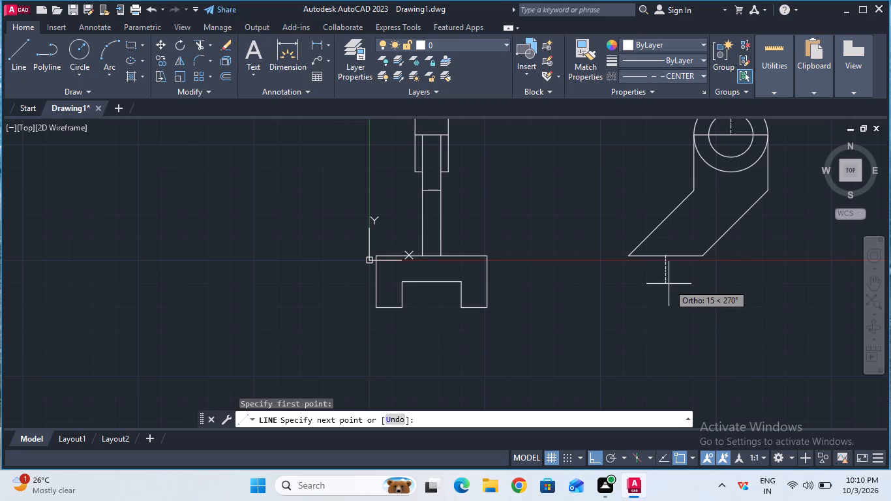
pyautogui.write('45')
pyautogui.press('Return')
pyautogui.press('Escape')
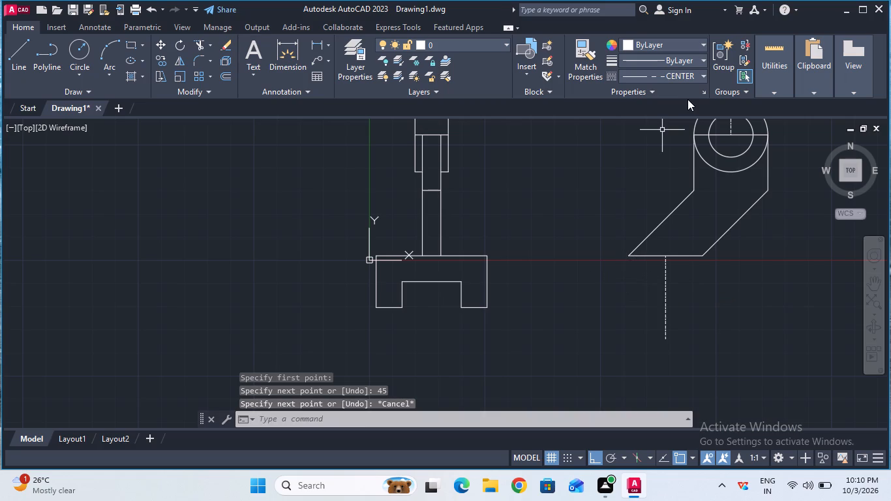
# Set the current linetype to ByBlock and draw a circle of radius 28 mm centred on the centre line's lower end.
pyautogui.click(691, 80)
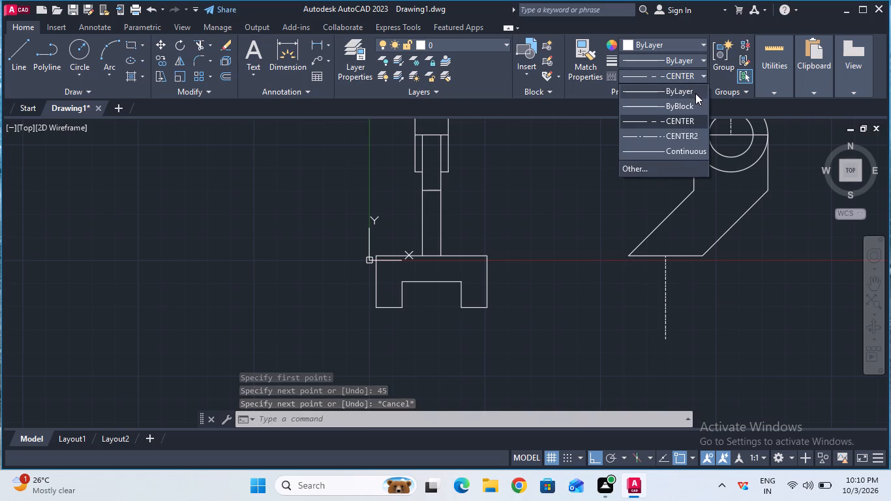
pyautogui.click(697, 100)
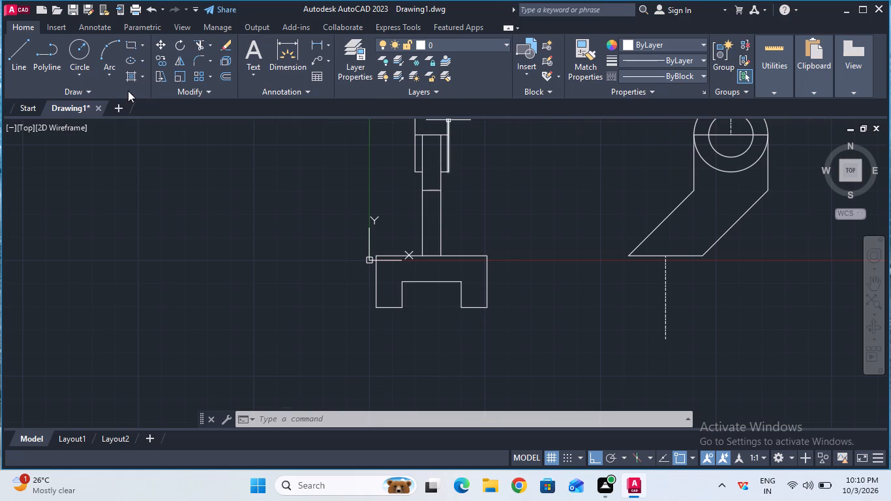
pyautogui.click(83, 54)
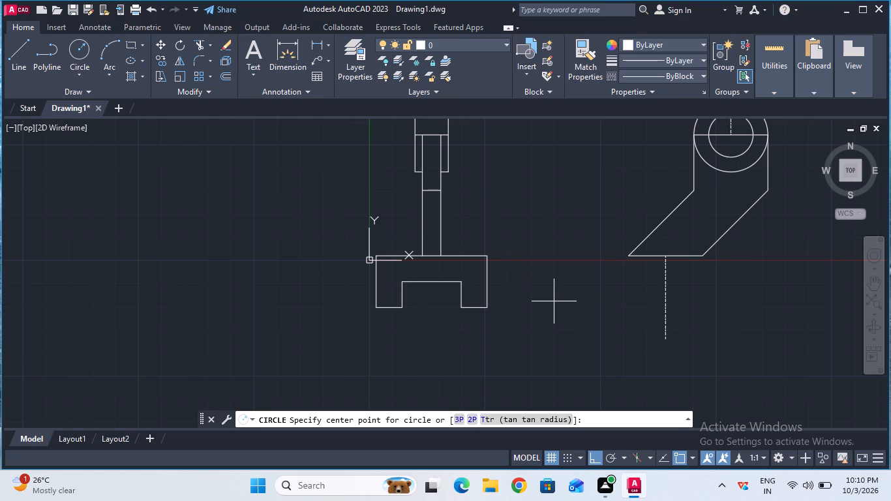
pyautogui.click(666, 335)
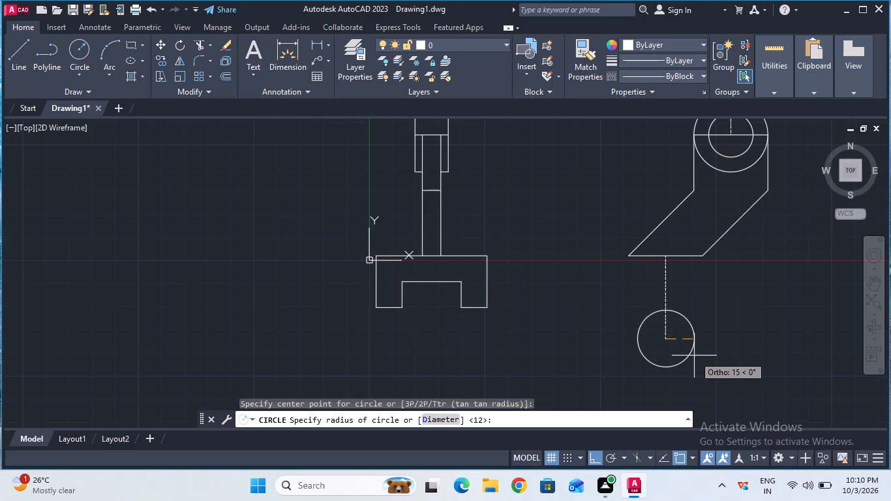
pyautogui.write('28')
pyautogui.press('Return')
pyautogui.press('Escape')
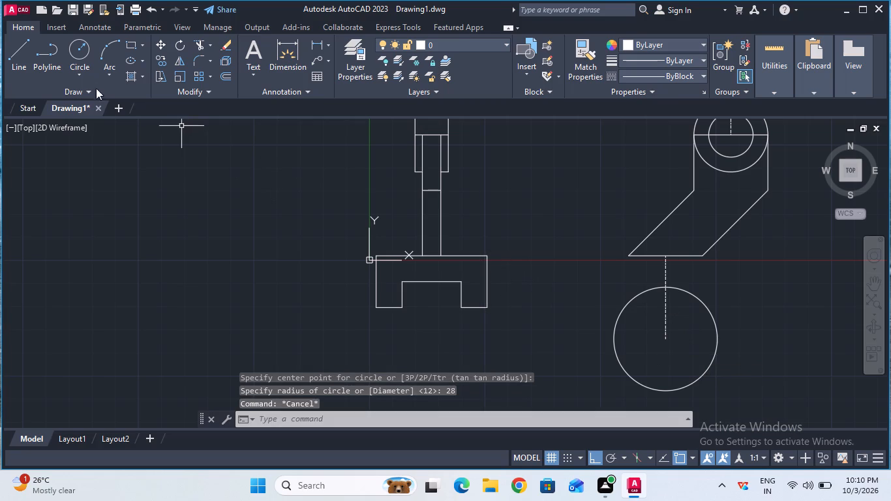
# Draw a concentric circle of radius 16 mm inside the 28 mm radius circle at the centre line's lower end.
pyautogui.click(77, 48)
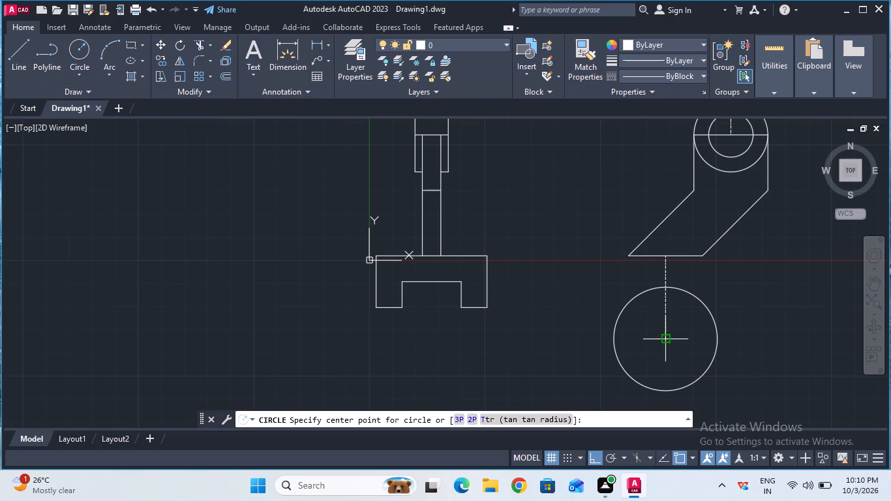
pyautogui.click(669, 341)
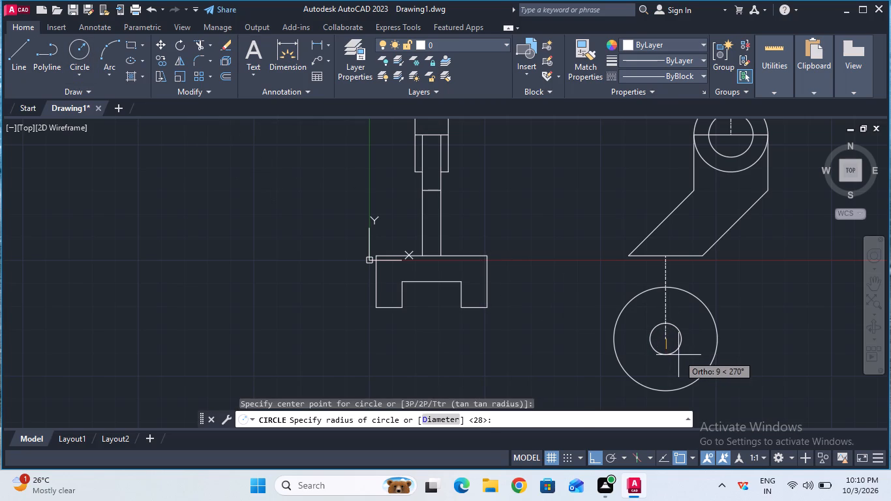
pyautogui.write('16')
pyautogui.press('Return')
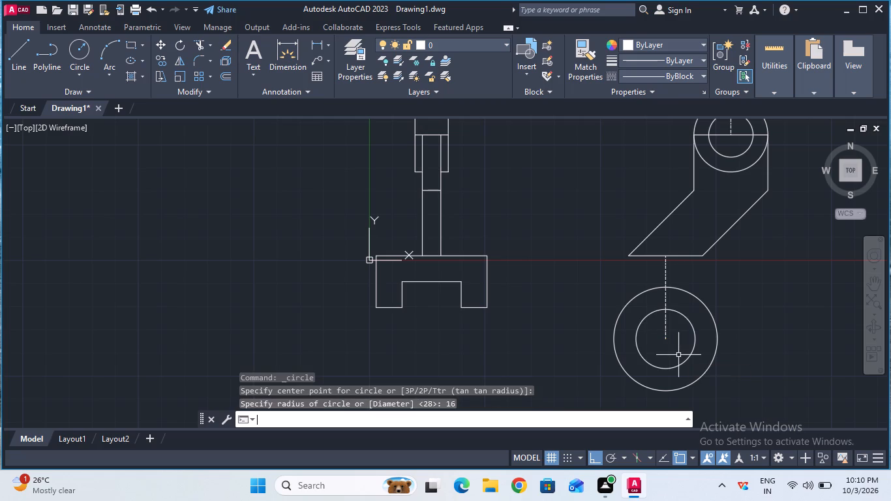
pyautogui.press('Escape')
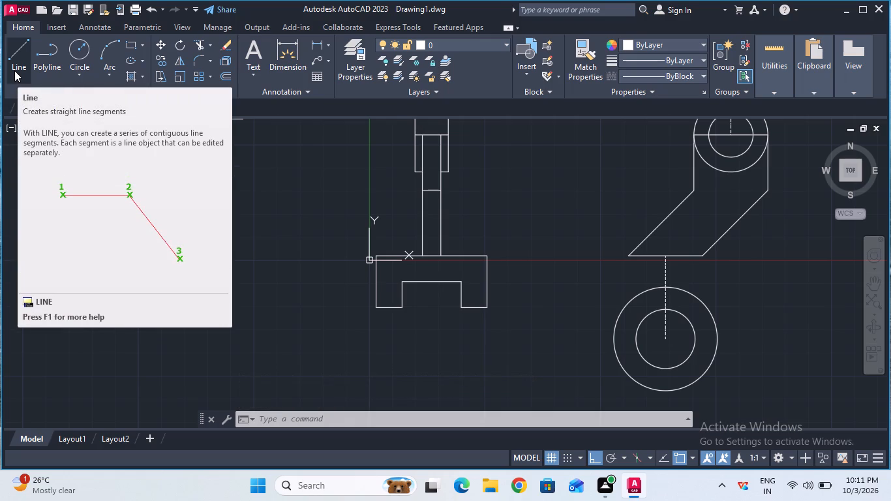
# Draw a 15 mm vertical line downward from each end of the slanted arm's bottom edge.
pyautogui.click(14, 70)
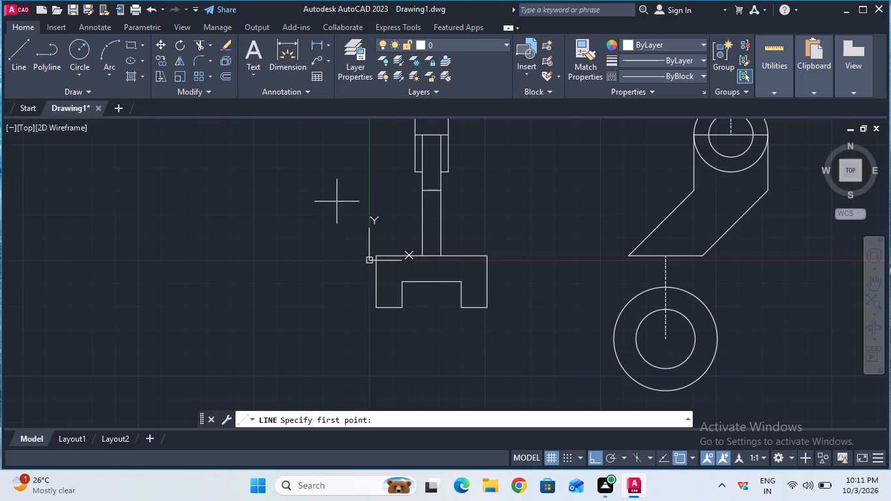
pyautogui.click(629, 256)
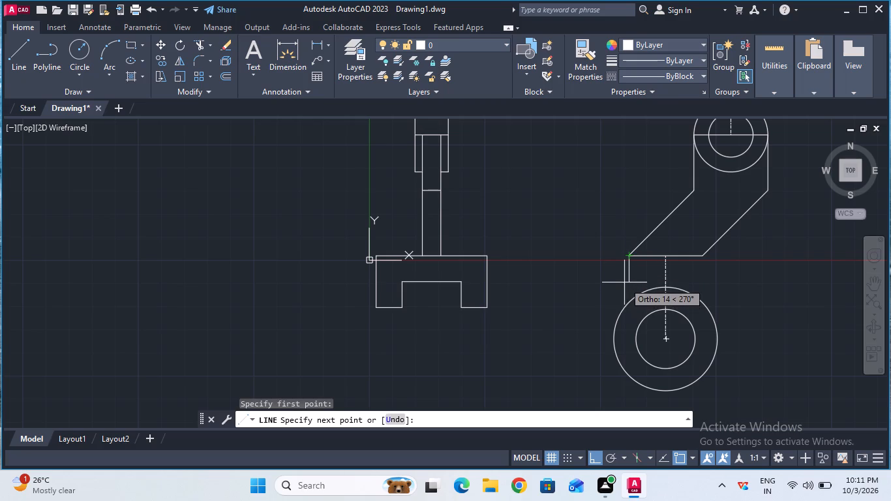
pyautogui.write('15')
pyautogui.press('Return')
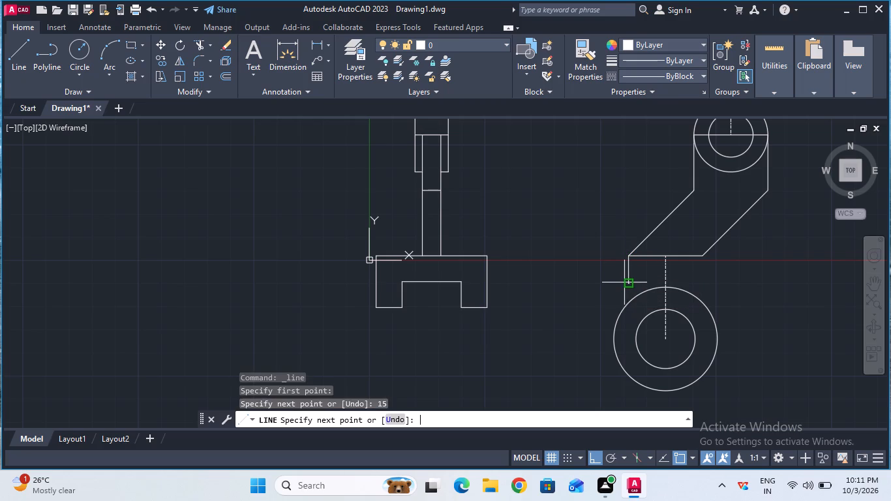
pyautogui.press('Escape')
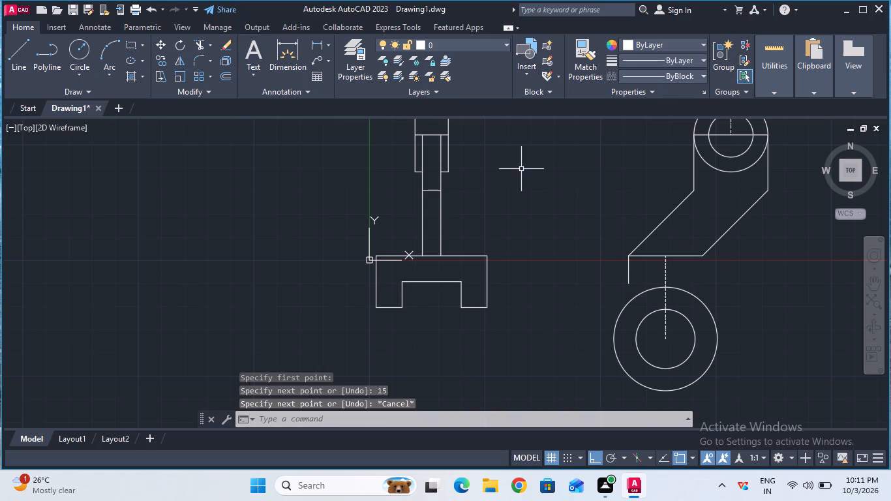
pyautogui.click(15, 69)
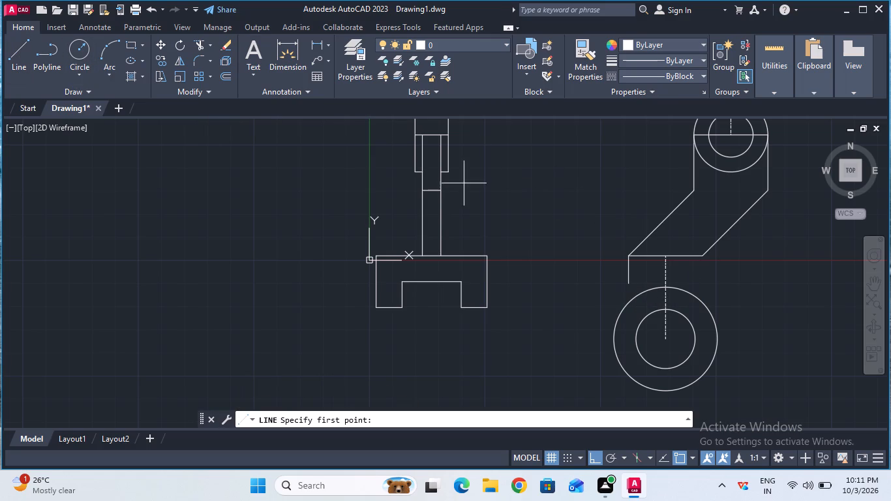
pyautogui.click(704, 257)
pyautogui.write('15')
pyautogui.press('Return')
pyautogui.press('Escape')
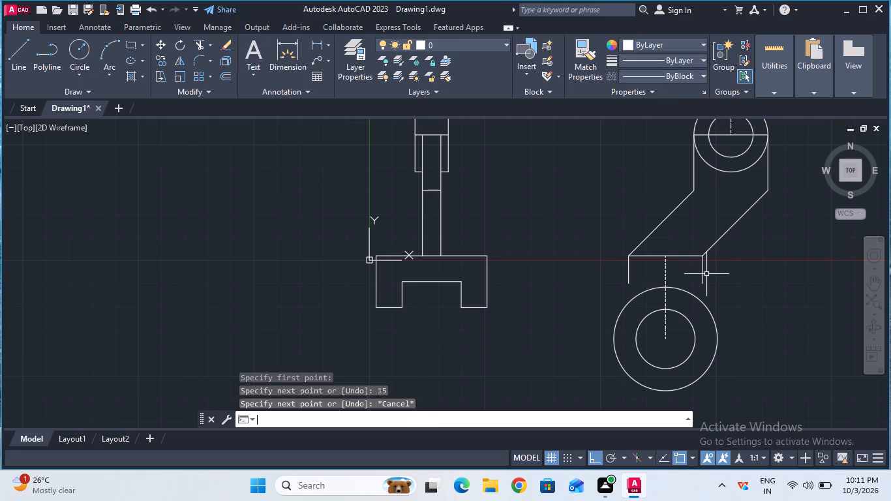
# Extend both 15 mm vertical lines down to the outer circle of the lower boss.
pyautogui.click(207, 44)
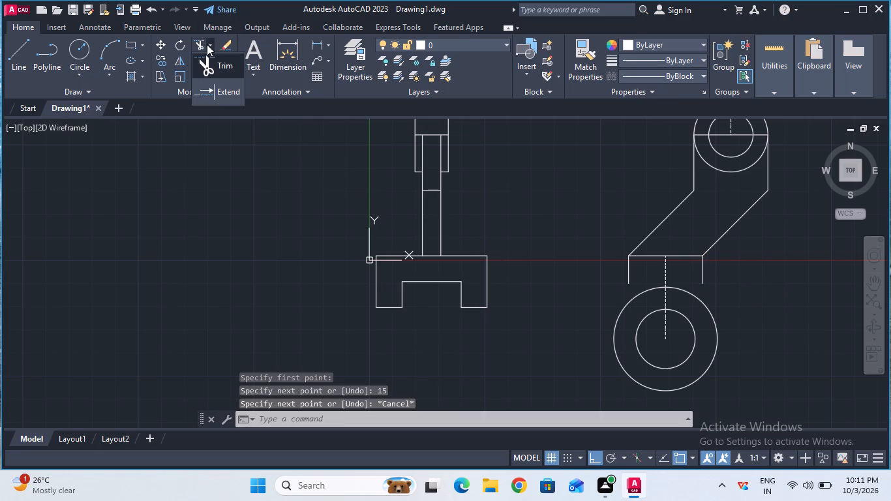
pyautogui.click(213, 91)
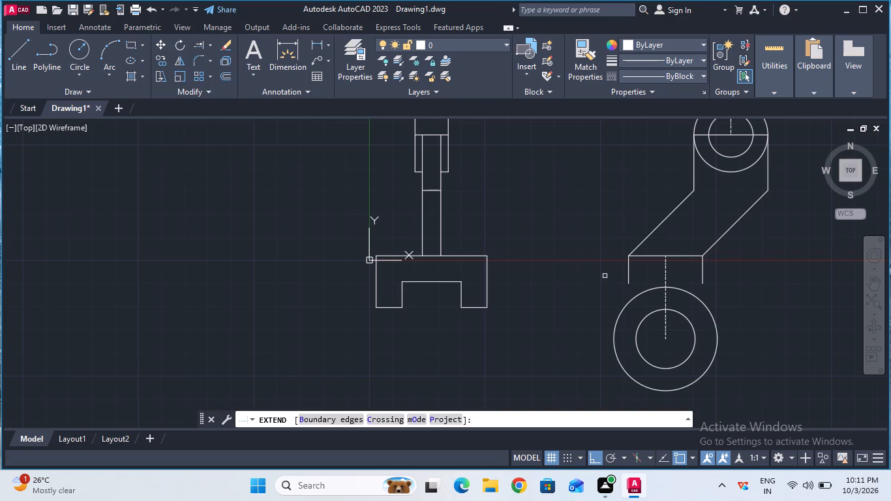
pyautogui.click(627, 279)
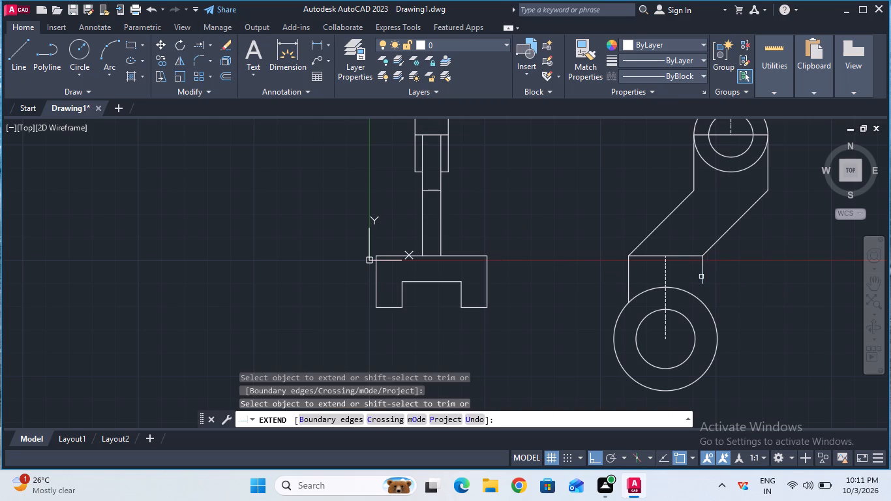
pyautogui.click(703, 277)
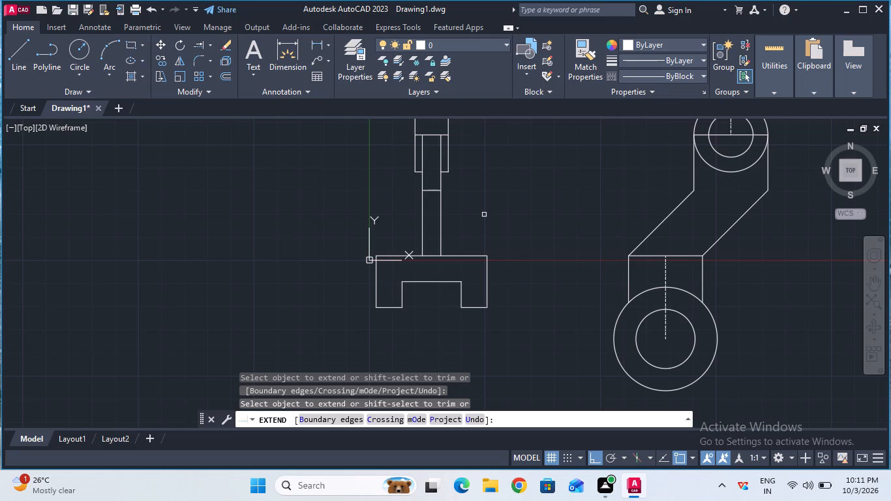
pyautogui.press('Escape')
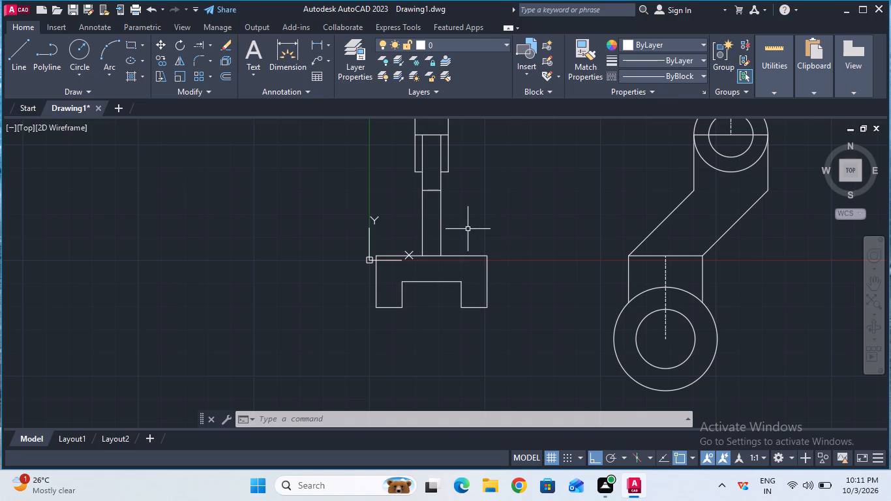
# Draw a horizontal line with the CENTER linetype from the lower boss outer circle's top quadrant to the forked profile's right edge.
pyautogui.keyDown('ctrl'); pyautogui.scroll(-1, 438, 273); pyautogui.keyUp('ctrl')
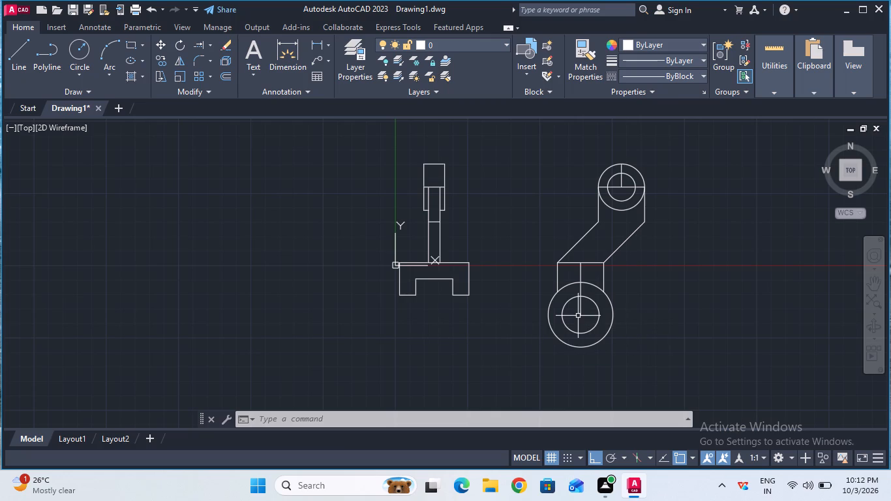
pyautogui.keyDown('ctrl'); pyautogui.scroll(2, 578, 316); pyautogui.keyUp('ctrl')
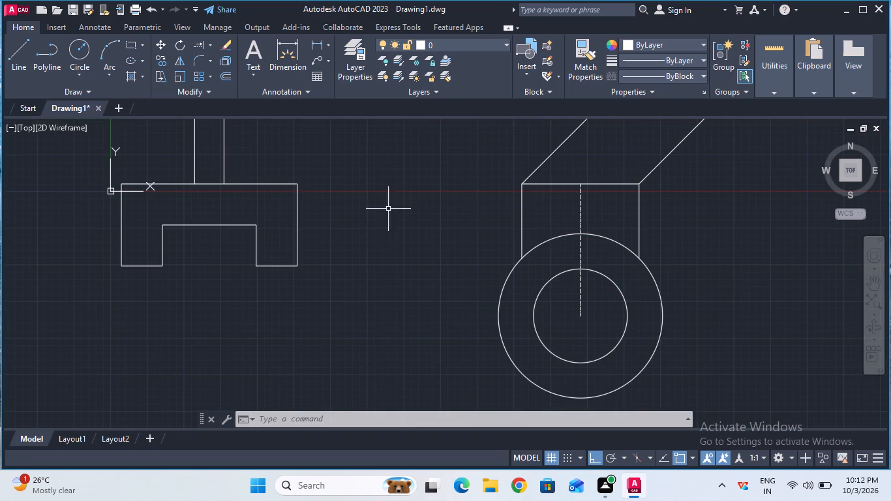
pyautogui.click(629, 78)
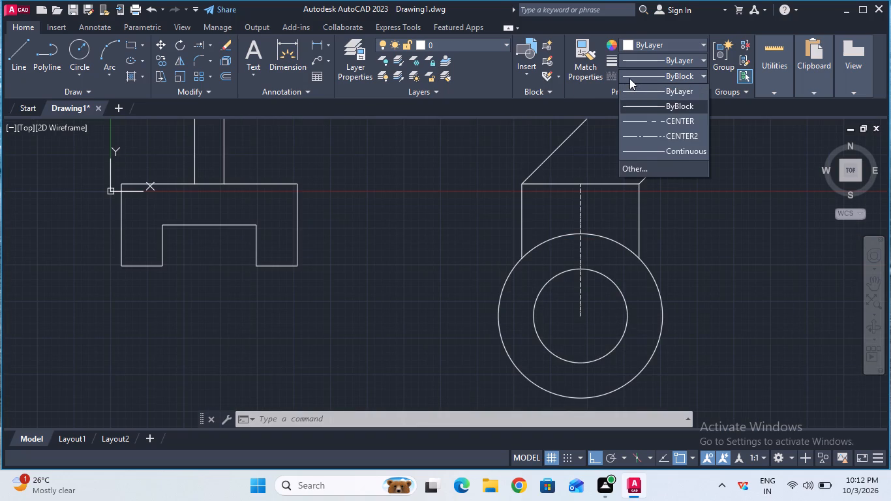
pyautogui.click(641, 119)
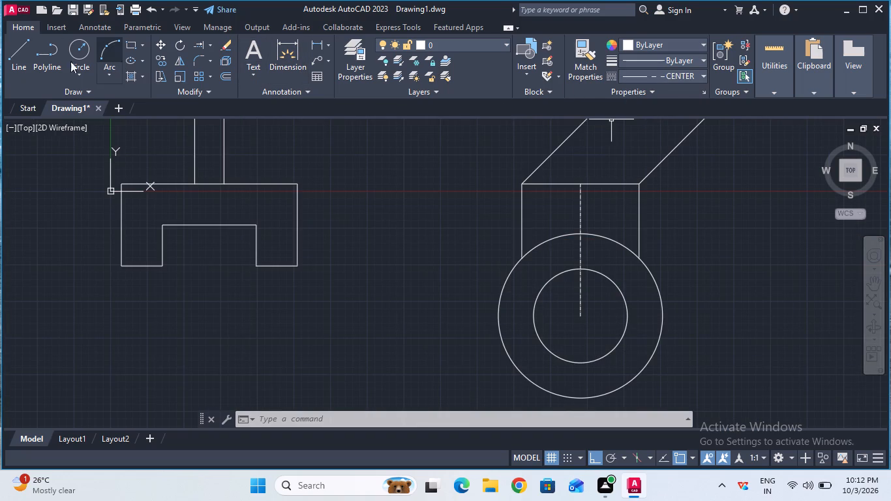
pyautogui.click(14, 61)
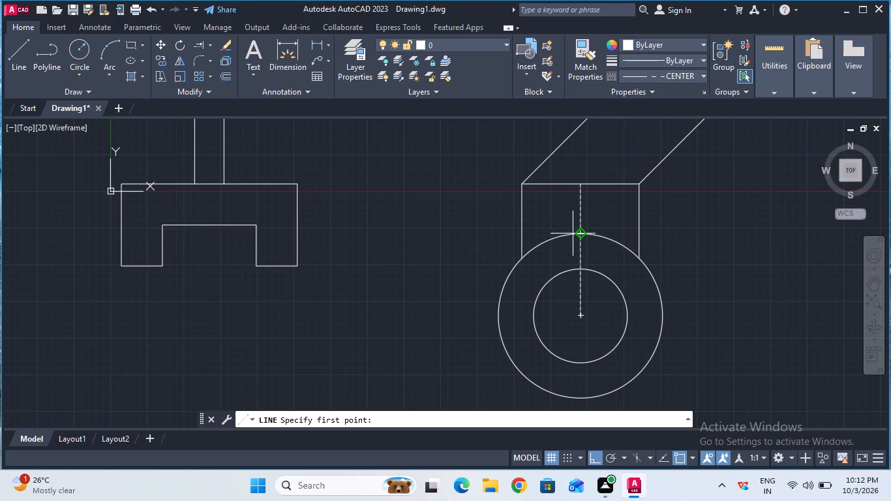
pyautogui.click(586, 233)
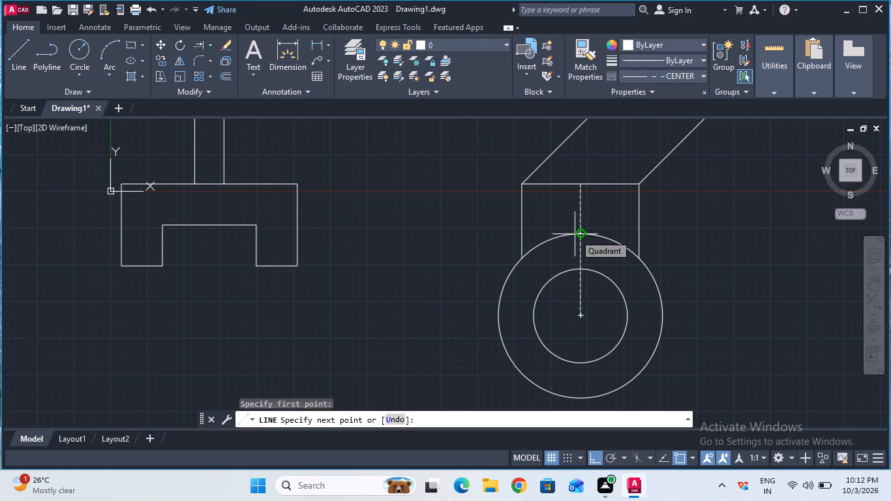
pyautogui.click(582, 234)
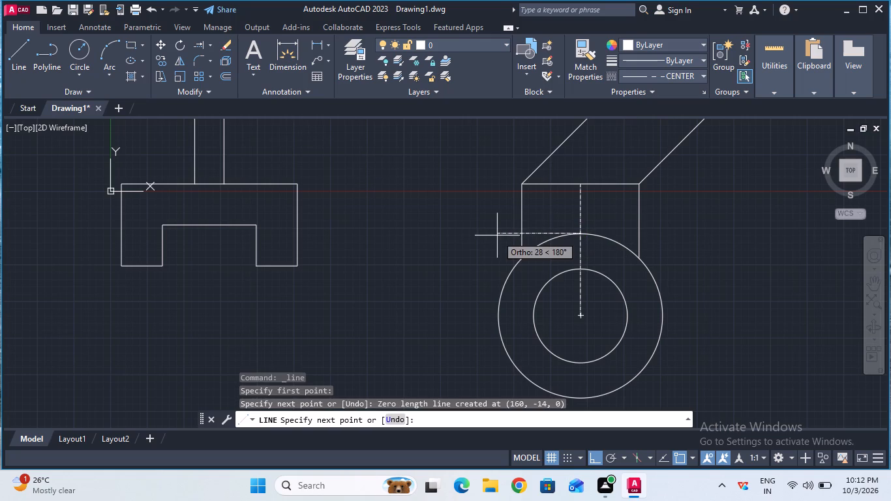
pyautogui.click(297, 237)
pyautogui.press('Escape')
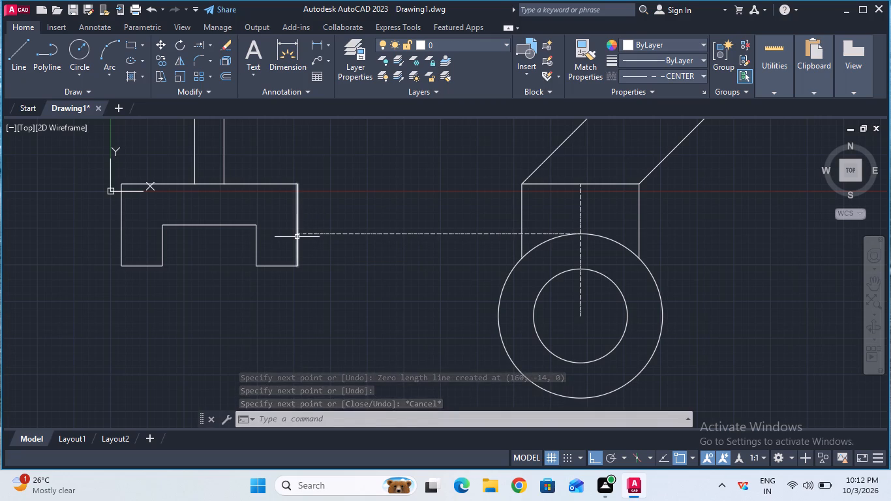
pyautogui.press('Escape')
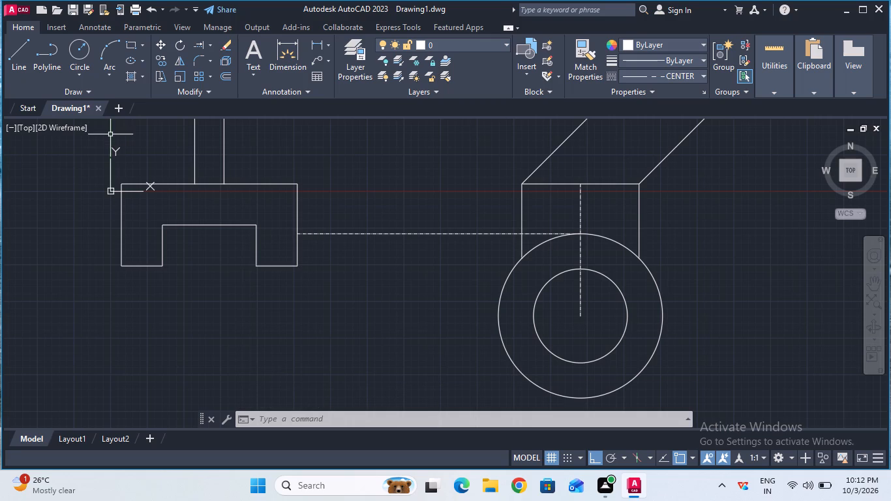
# Draw a 4 mm line from the horizontal centre line's end on the forked profile's right edge.
pyautogui.click(19, 69)
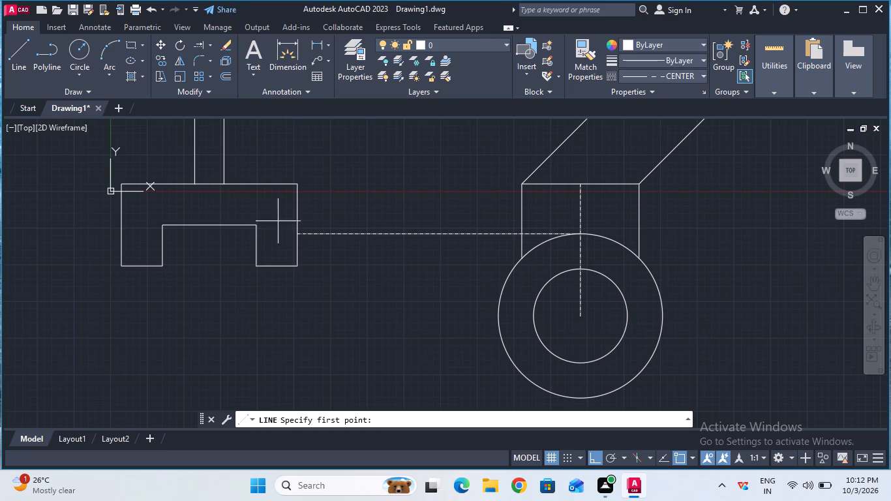
pyautogui.click(295, 235)
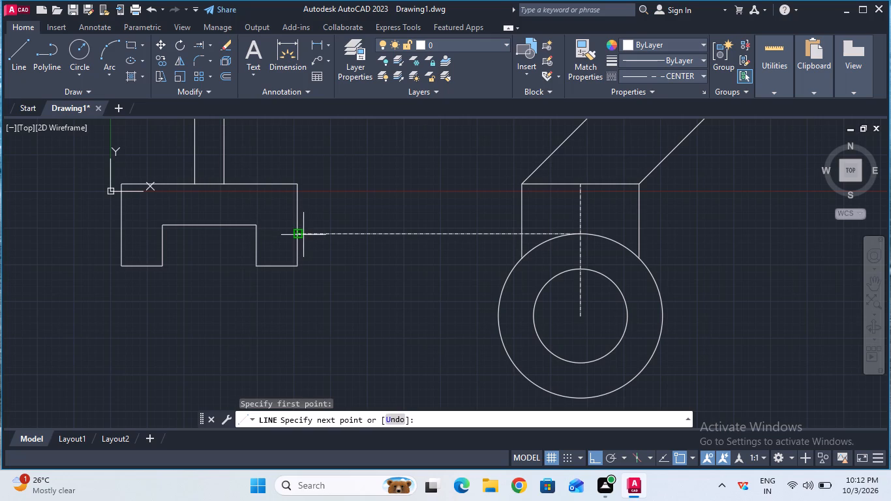
pyautogui.press('4')
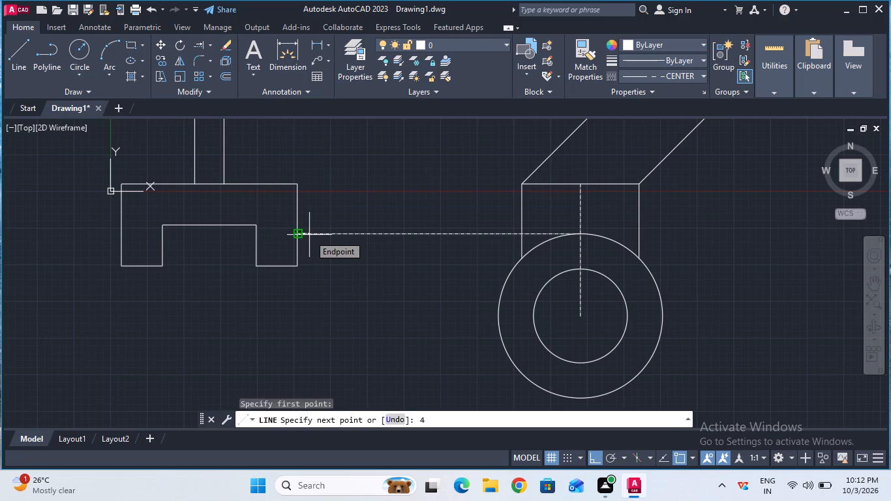
pyautogui.press('Return')
pyautogui.press('Escape')
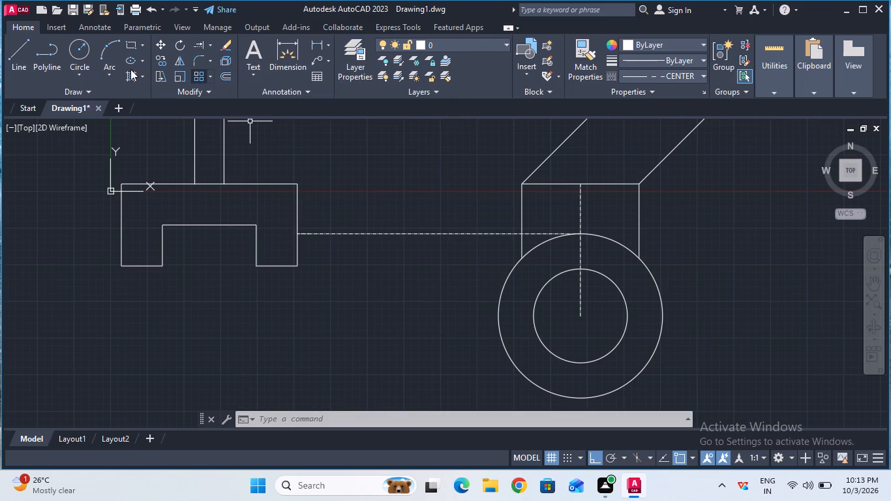
# Extend the horizontal centre line across the fork to the forked profile's left outer edge.
pyautogui.click(301, 100)
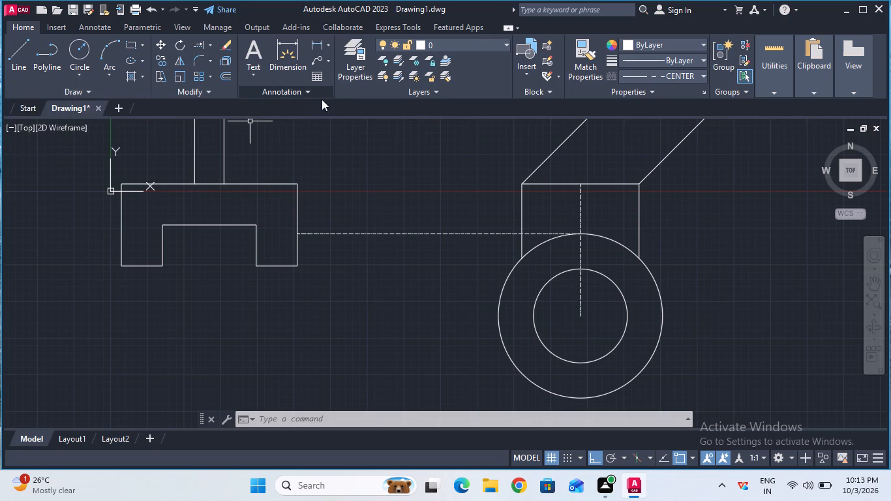
pyautogui.click(338, 133)
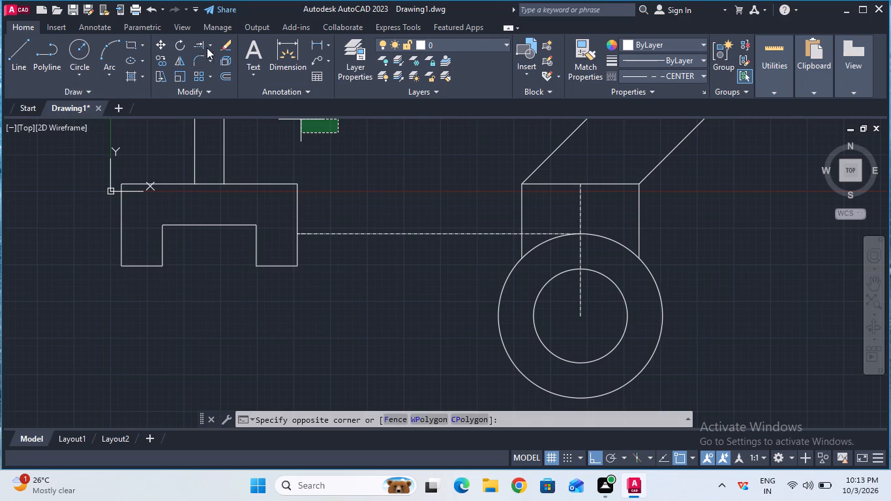
pyautogui.click(204, 47)
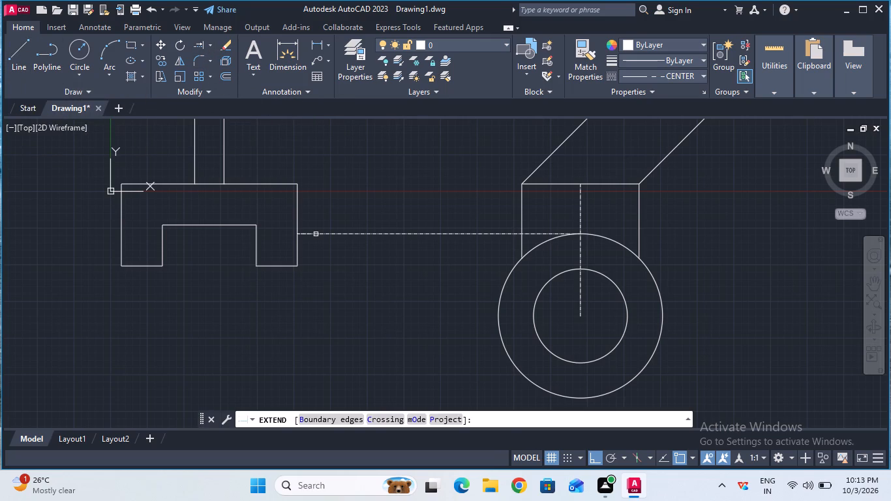
pyautogui.click(340, 235)
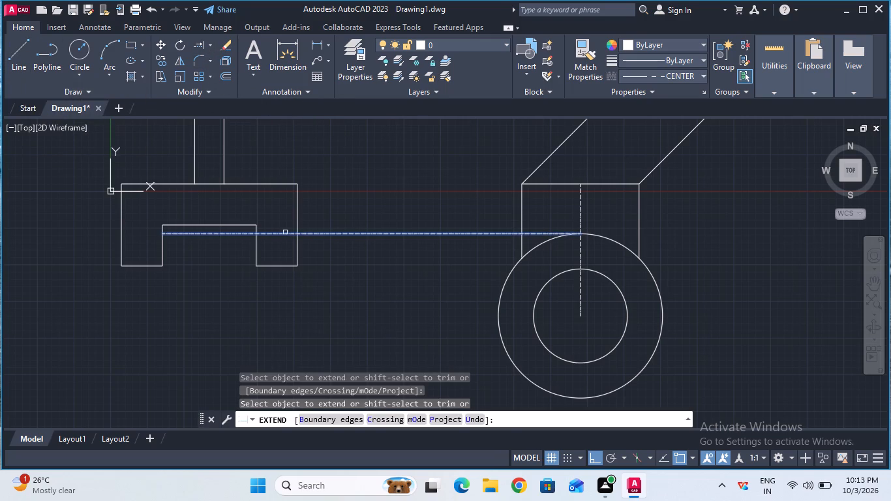
pyautogui.click(284, 232)
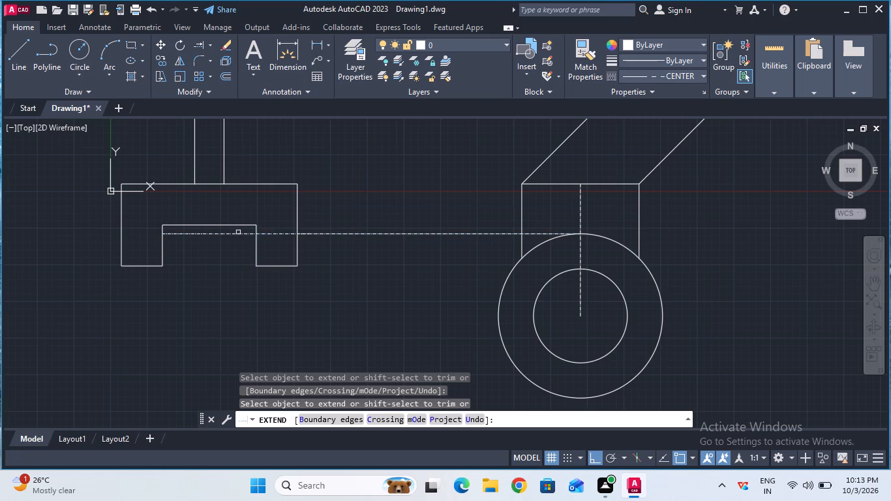
pyautogui.click(233, 234)
pyautogui.press('Escape')
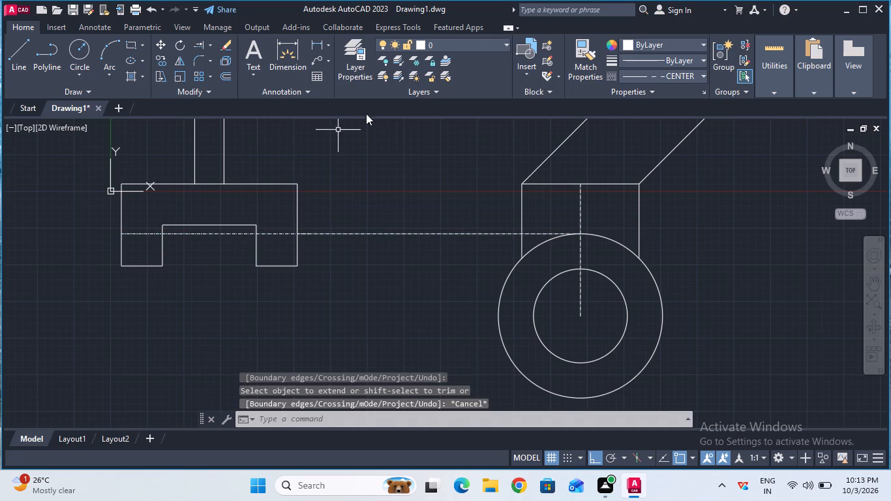
# Using the ByBlock linetype, draw a 4 mm line outward from the horizontal centre line's end on the forked profile's left outer edge.
pyautogui.click(659, 78)
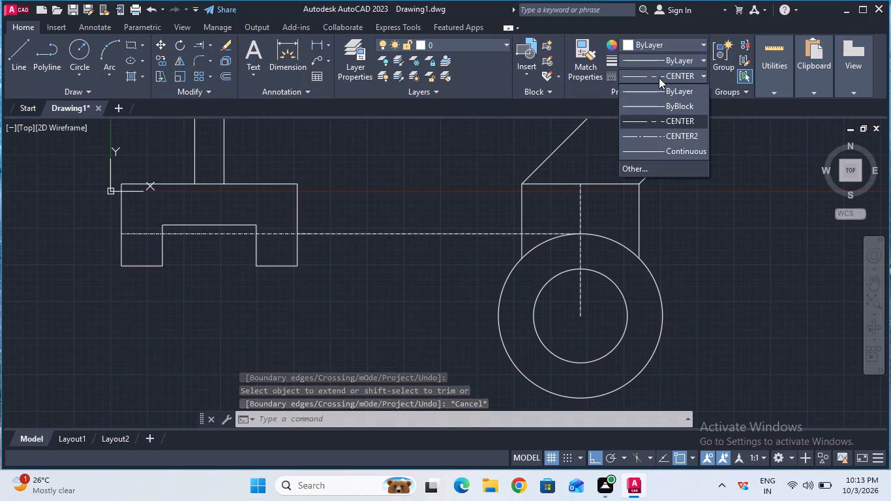
pyautogui.click(670, 107)
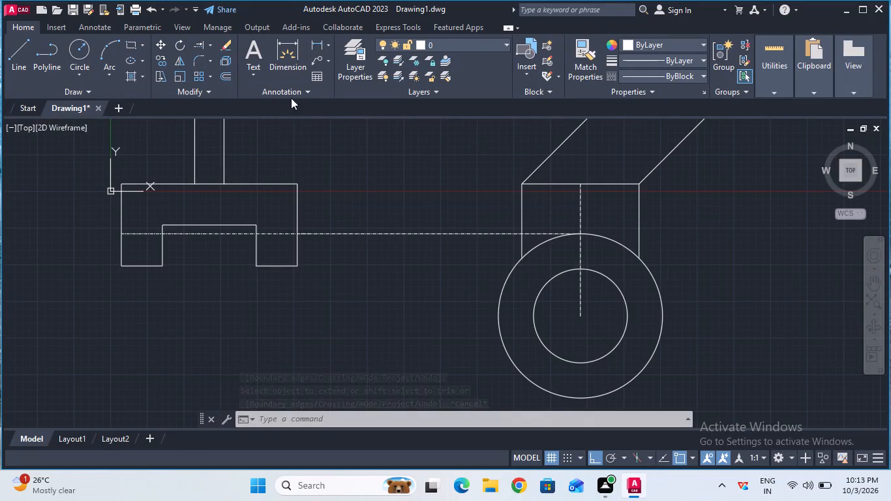
pyautogui.click(18, 62)
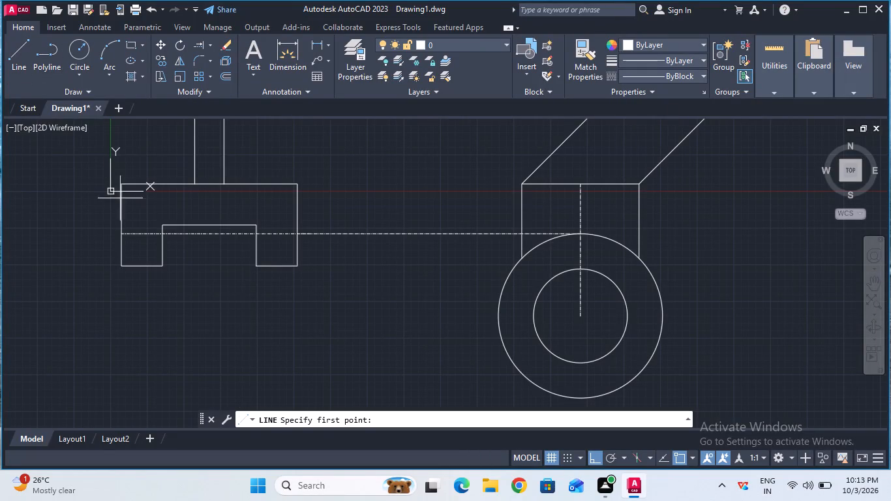
pyautogui.click(121, 231)
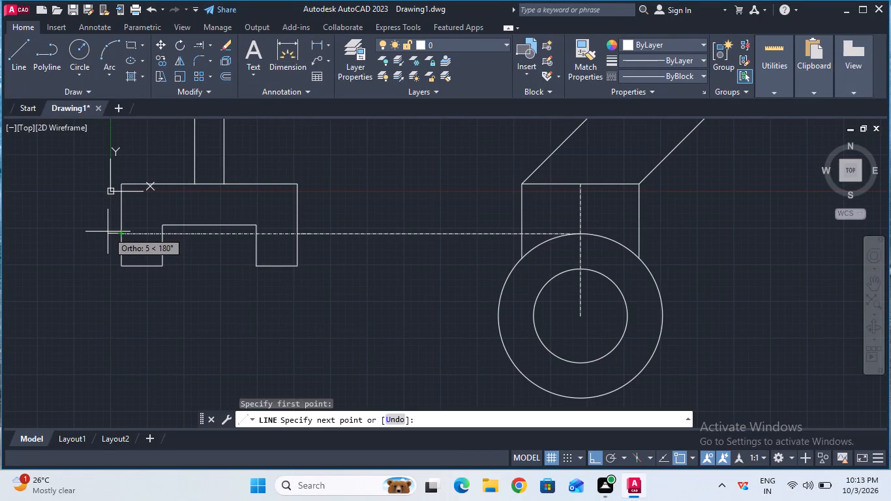
pyautogui.press('4')
pyautogui.press('Return')
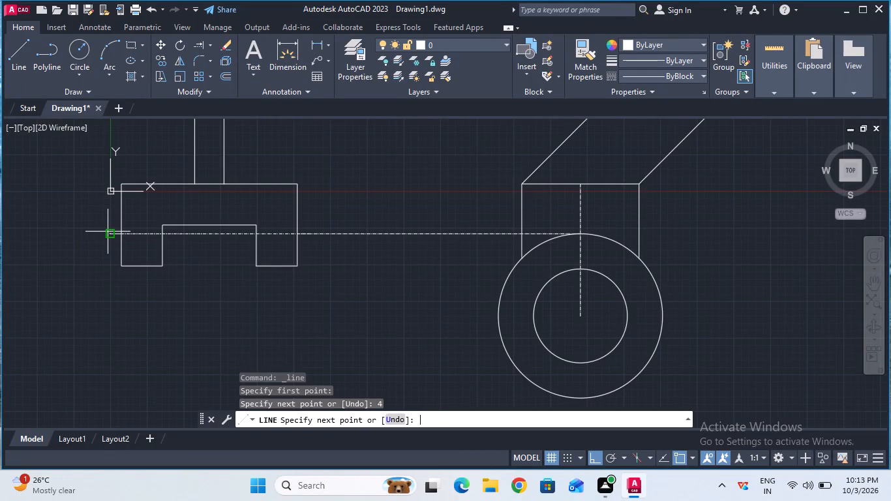
pyautogui.press('Escape')
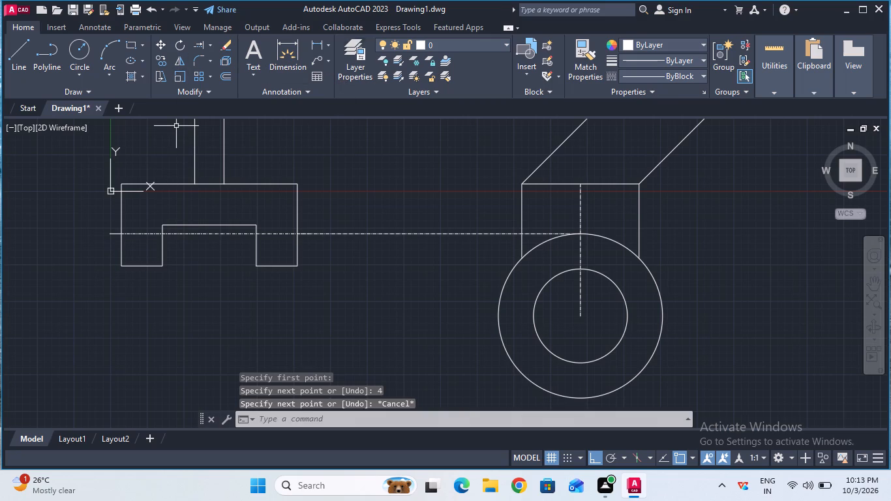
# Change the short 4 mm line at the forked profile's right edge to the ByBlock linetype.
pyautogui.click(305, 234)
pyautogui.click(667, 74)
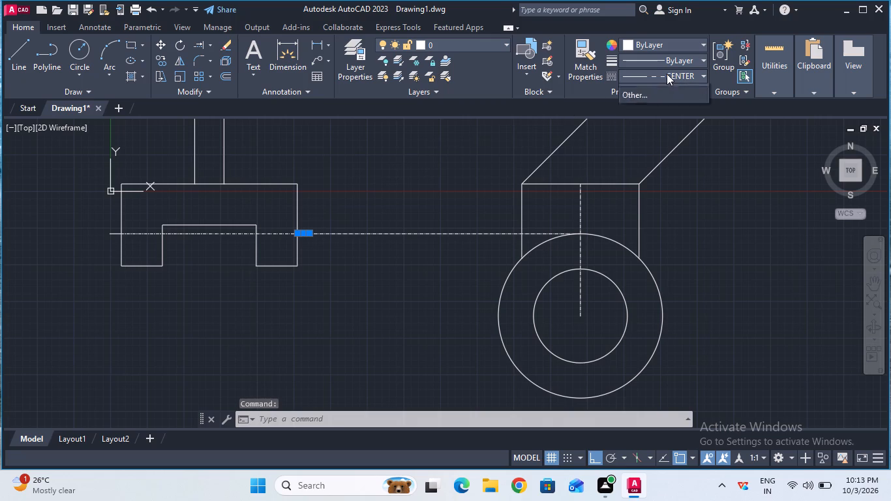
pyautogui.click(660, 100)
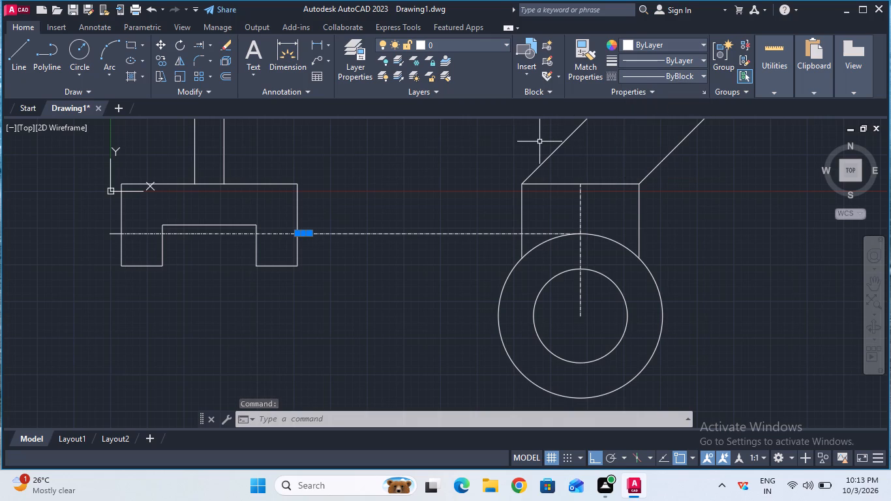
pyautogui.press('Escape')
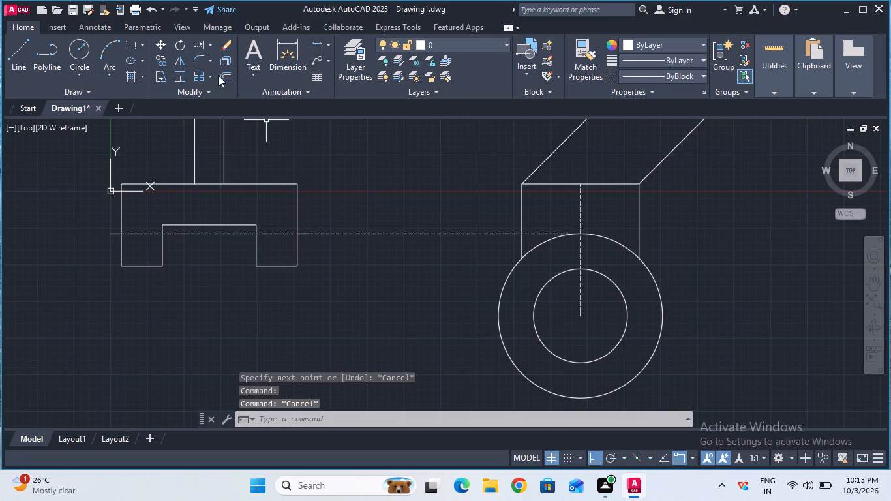
# Trim away the horizontal centre line between the fork and the arm, and the short 4 mm line at the fork's right edge.
pyautogui.click(209, 47)
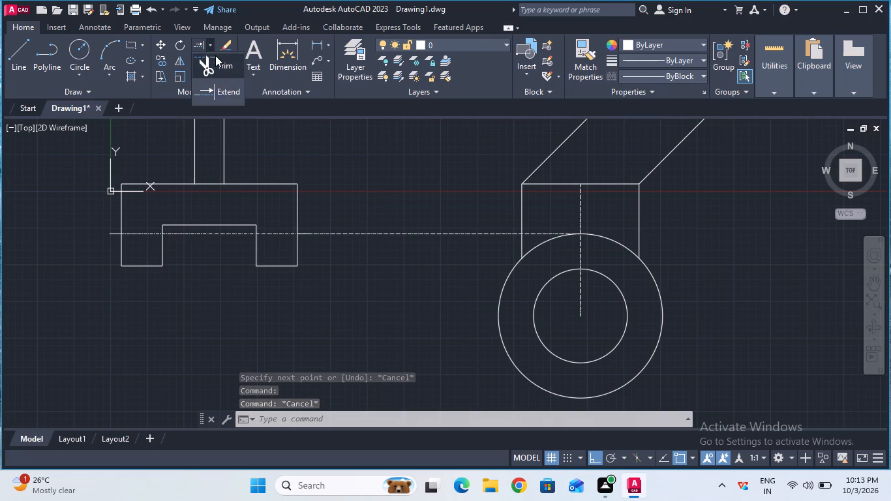
pyautogui.click(217, 57)
pyautogui.click(423, 233)
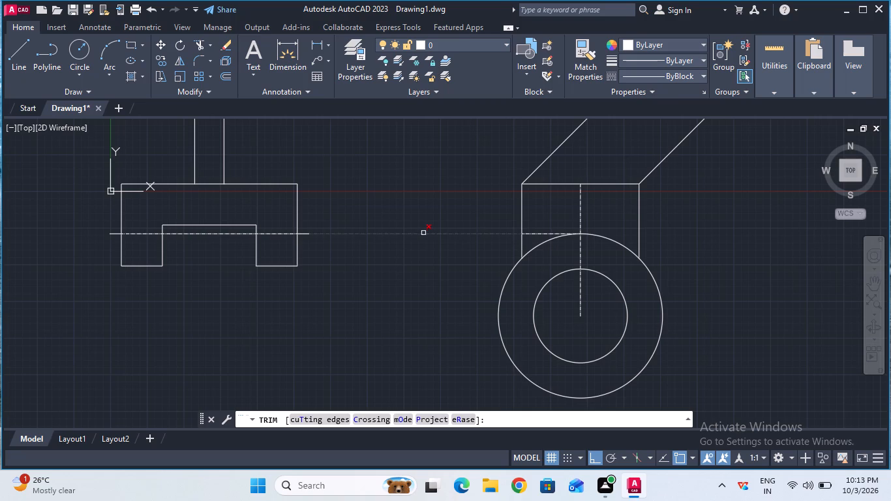
pyautogui.click(309, 234)
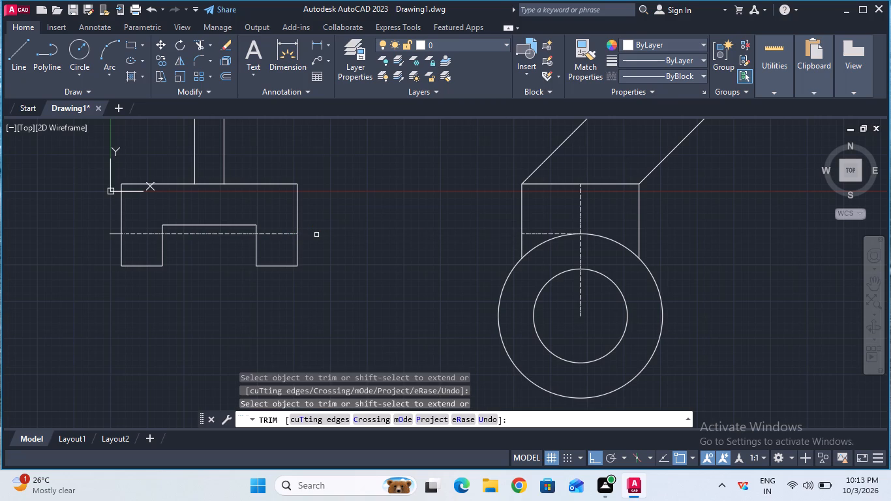
pyautogui.press('Escape')
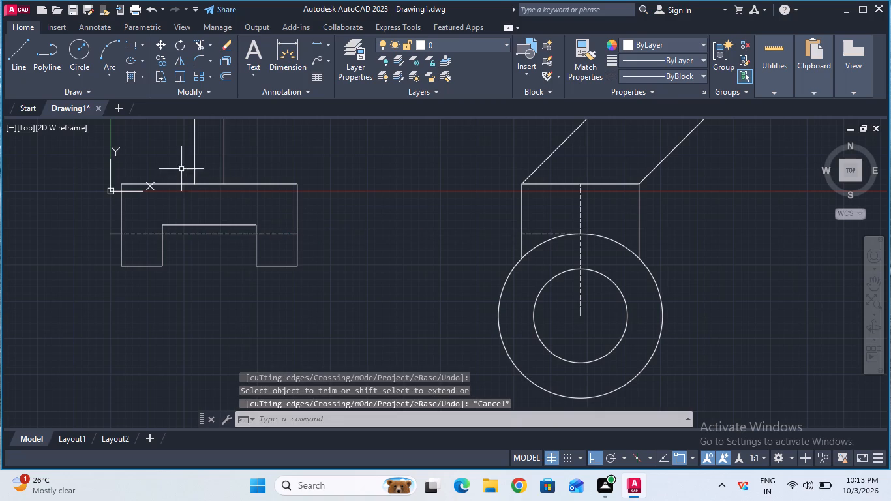
# Draw a 4 mm ByBlock line outward from the horizontal centre line's end on the forked profile's right edge.
pyautogui.click(21, 61)
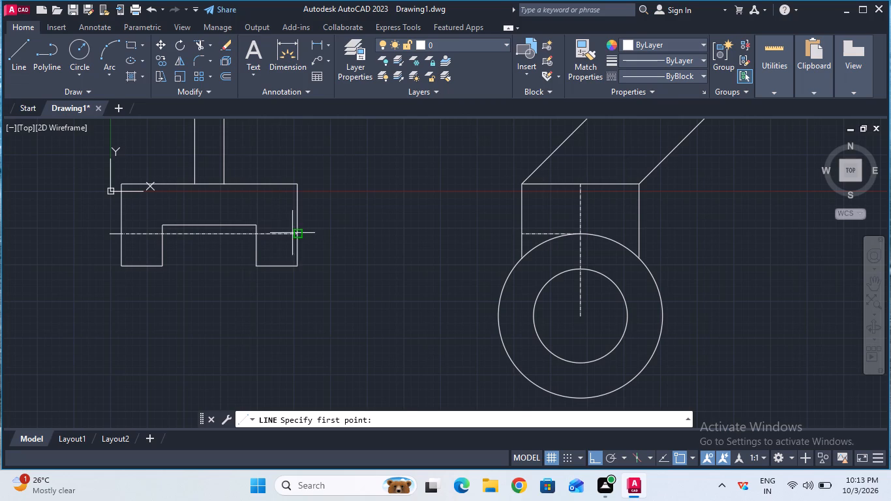
pyautogui.click(297, 233)
pyautogui.press('4')
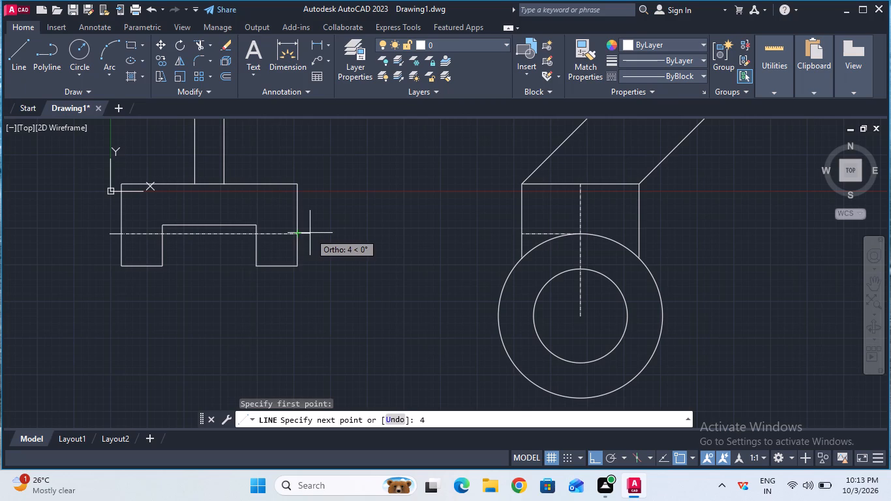
pyautogui.press('Return')
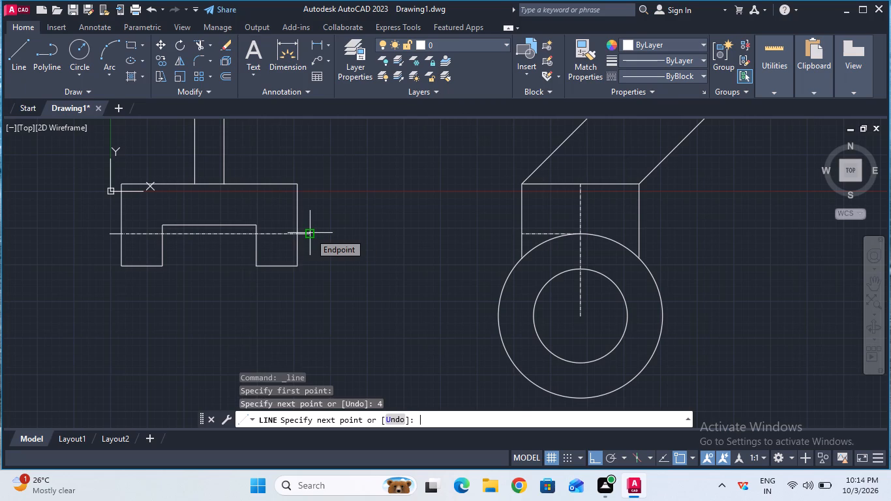
pyautogui.press('Escape')
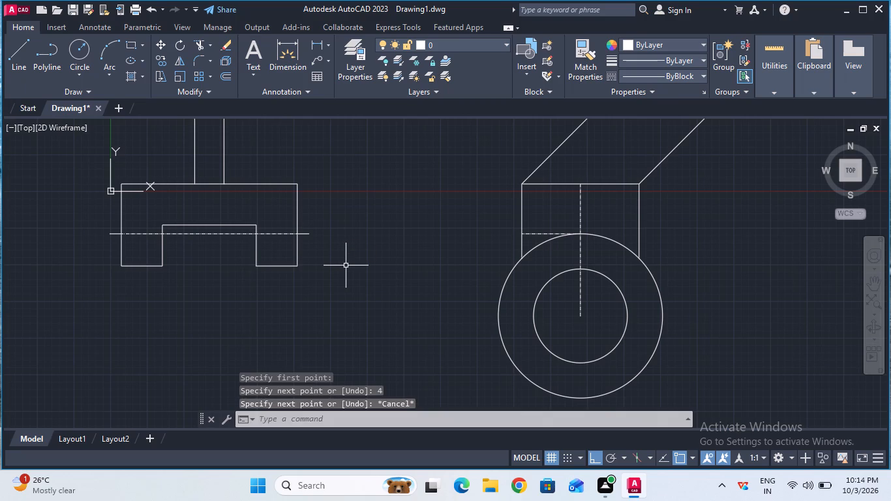
# Trim away the remaining horizontal centre line segments across the fork and above the lower boss's outer circle.
pyautogui.scroll(-1, 346, 266)
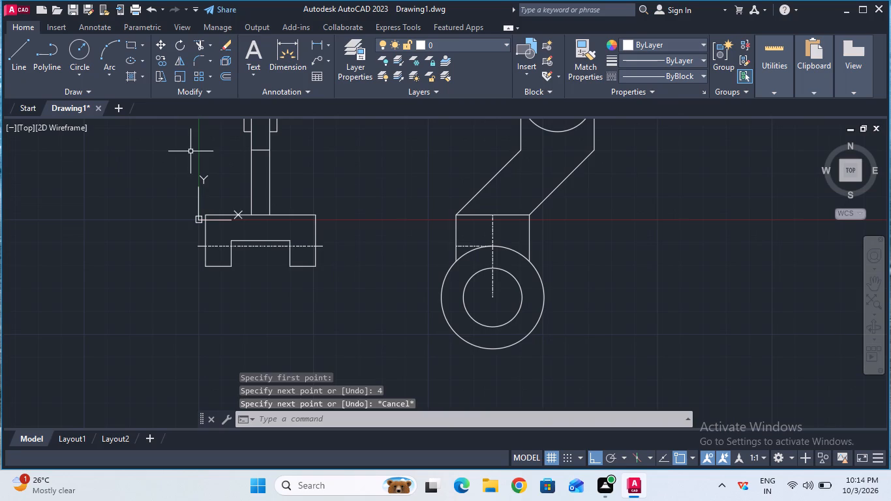
pyautogui.click(197, 50)
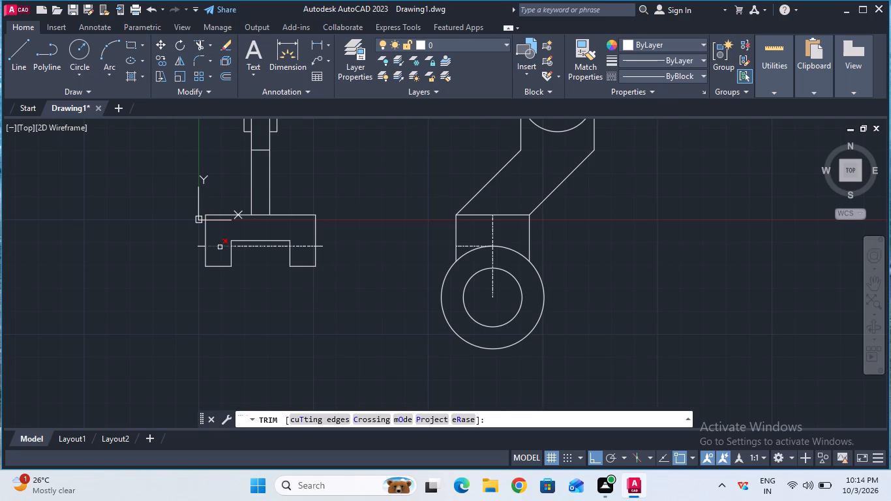
pyautogui.click(220, 247)
pyautogui.click(252, 247)
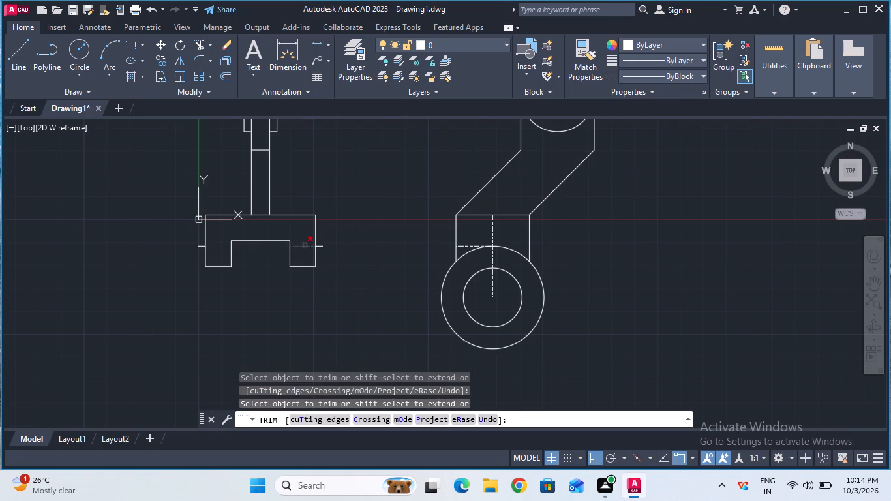
pyautogui.click(305, 245)
pyautogui.press('Escape')
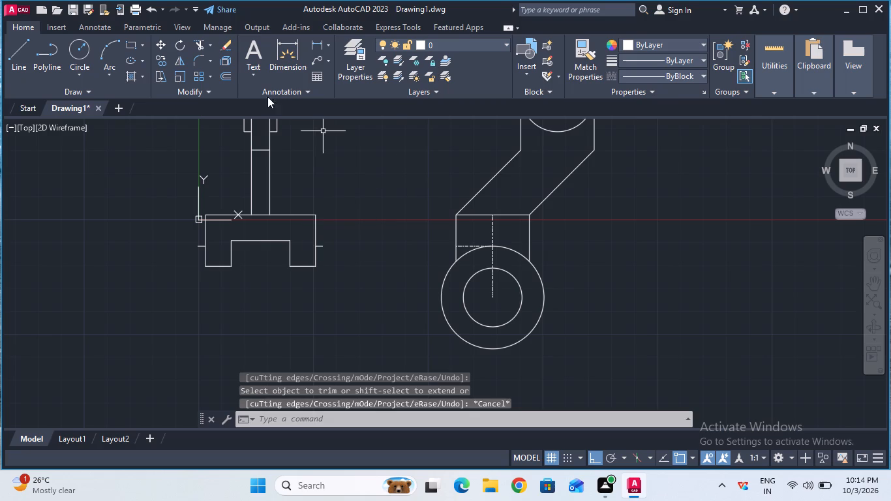
pyautogui.click(194, 49)
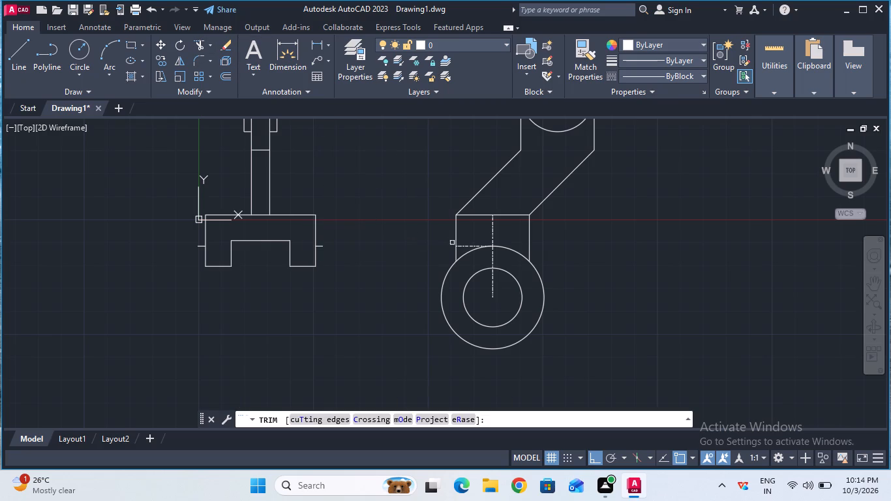
pyautogui.click(463, 246)
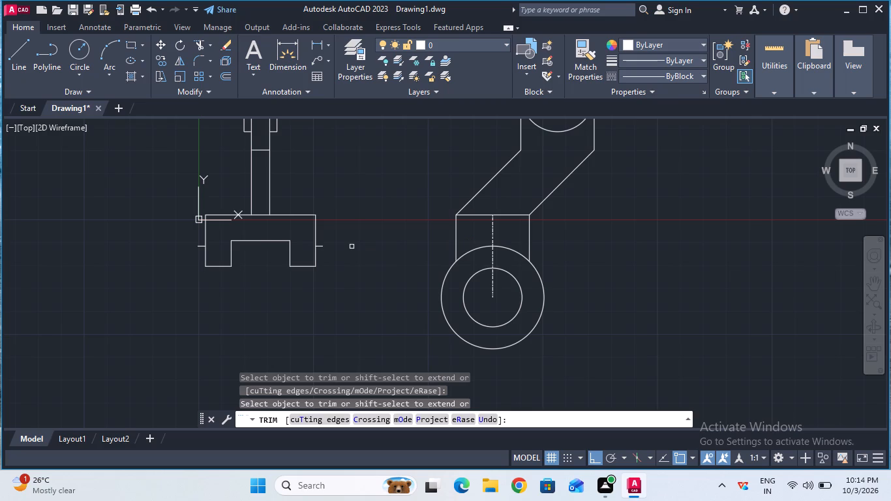
pyautogui.press('Escape')
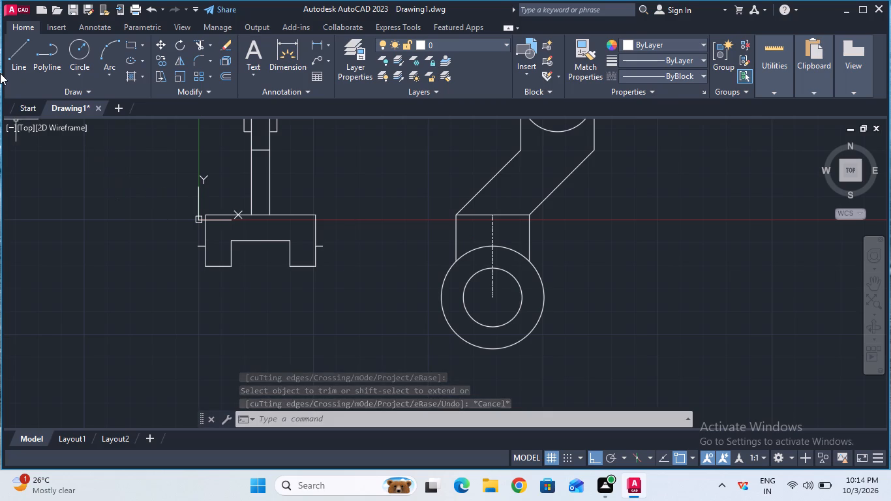
# Draw a 56 mm vertical line downward from the outer end of the 4 mm line on the fork's left side.
pyautogui.click(13, 57)
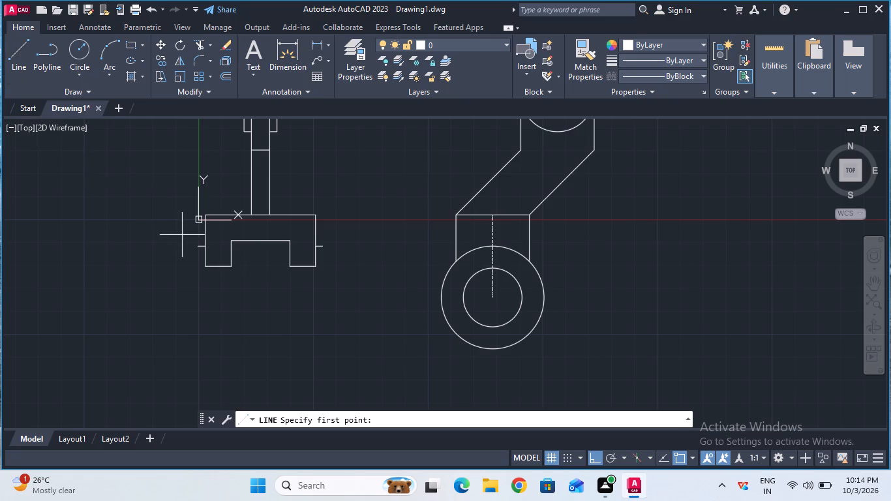
pyautogui.click(198, 244)
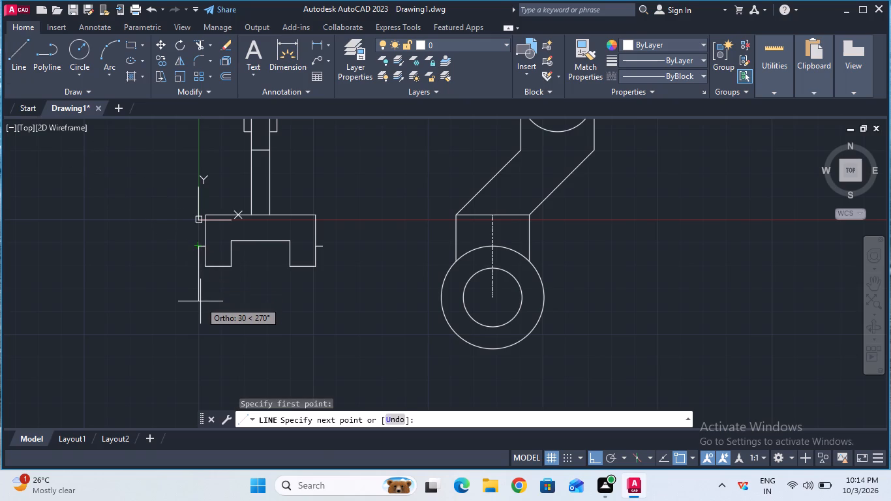
pyautogui.write('56')
pyautogui.press('Return')
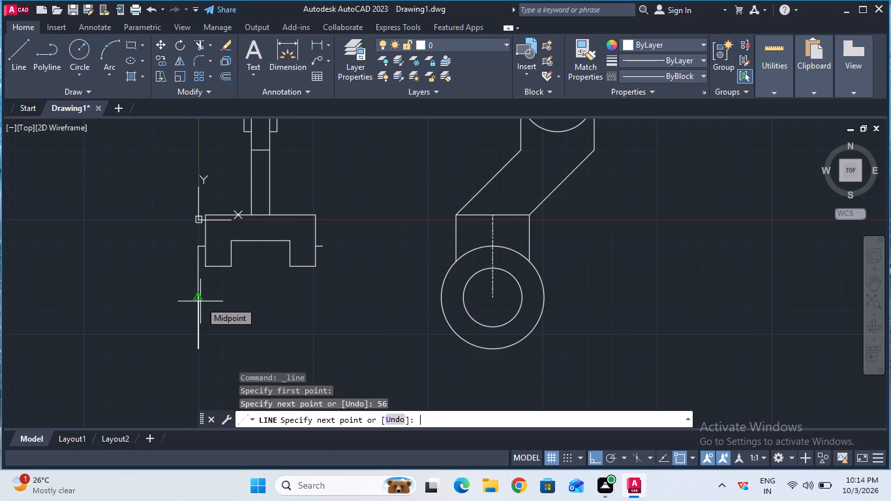
pyautogui.press('Escape')
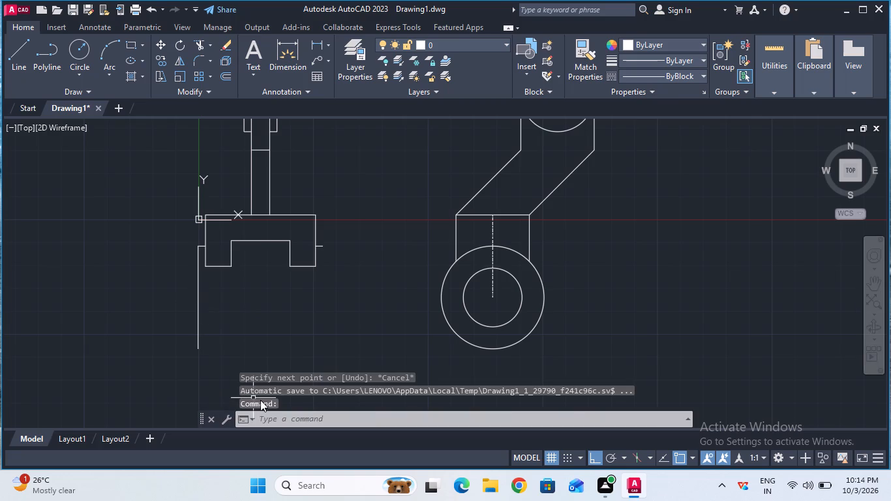
pyautogui.click(290, 296)
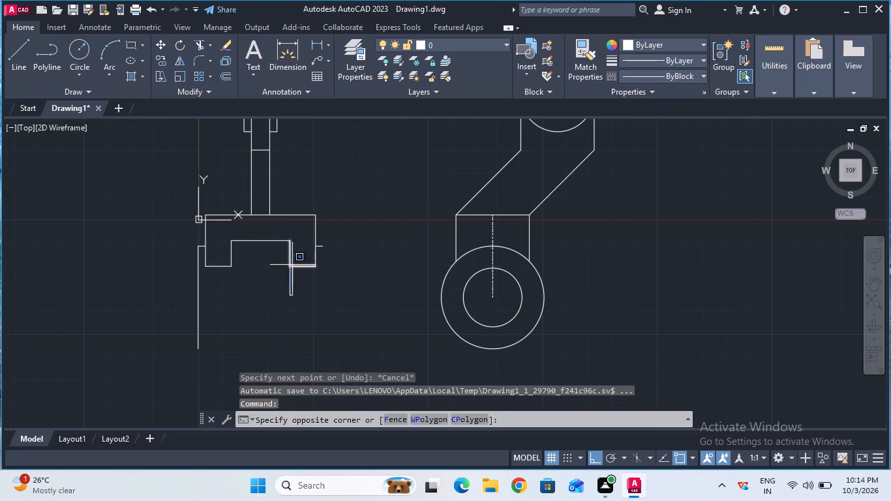
pyautogui.click(303, 307)
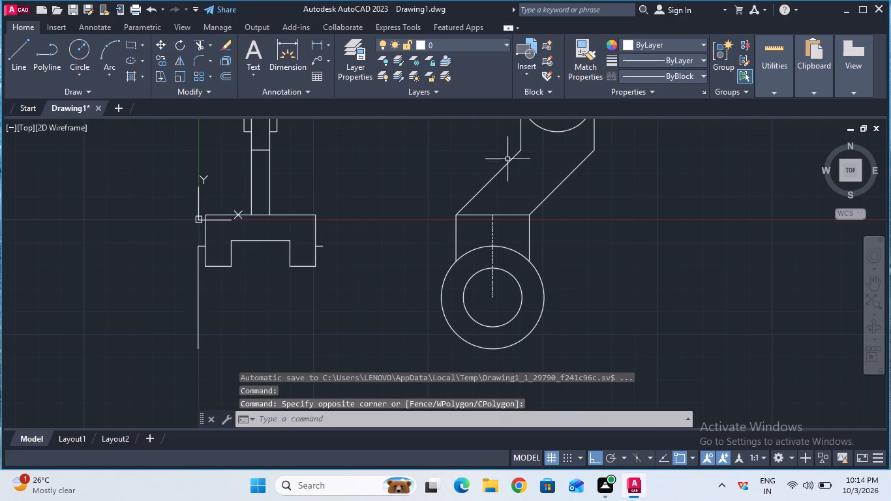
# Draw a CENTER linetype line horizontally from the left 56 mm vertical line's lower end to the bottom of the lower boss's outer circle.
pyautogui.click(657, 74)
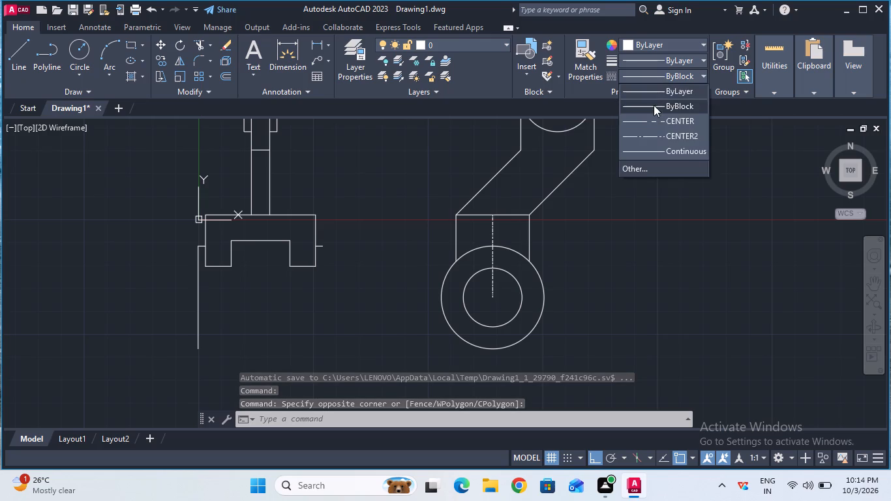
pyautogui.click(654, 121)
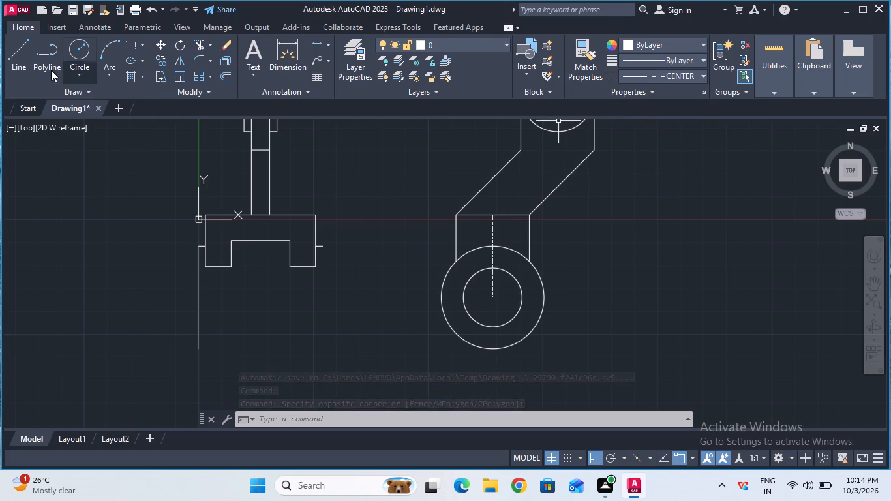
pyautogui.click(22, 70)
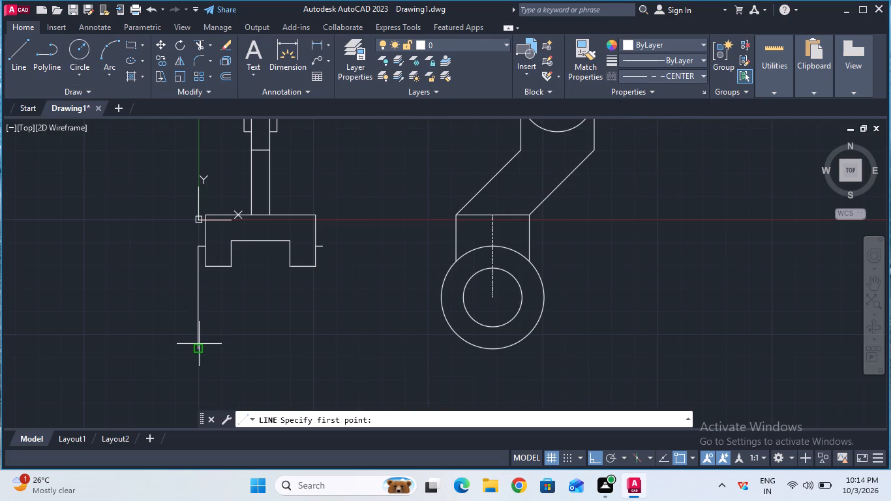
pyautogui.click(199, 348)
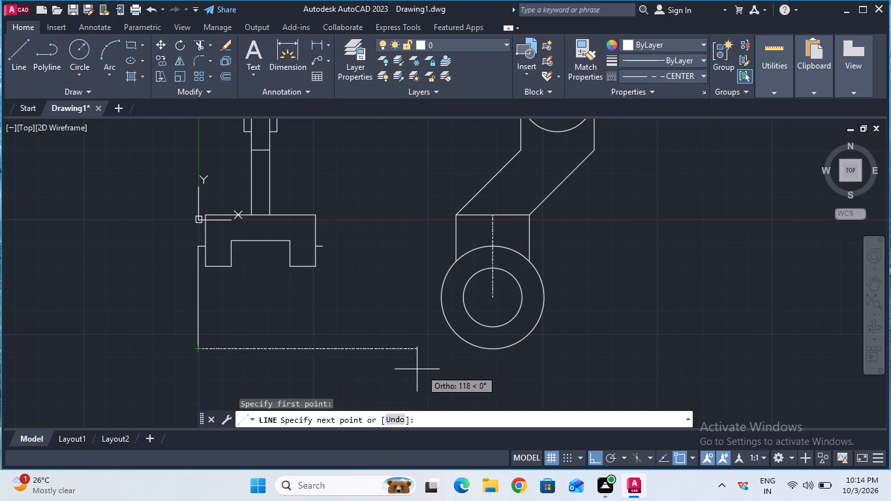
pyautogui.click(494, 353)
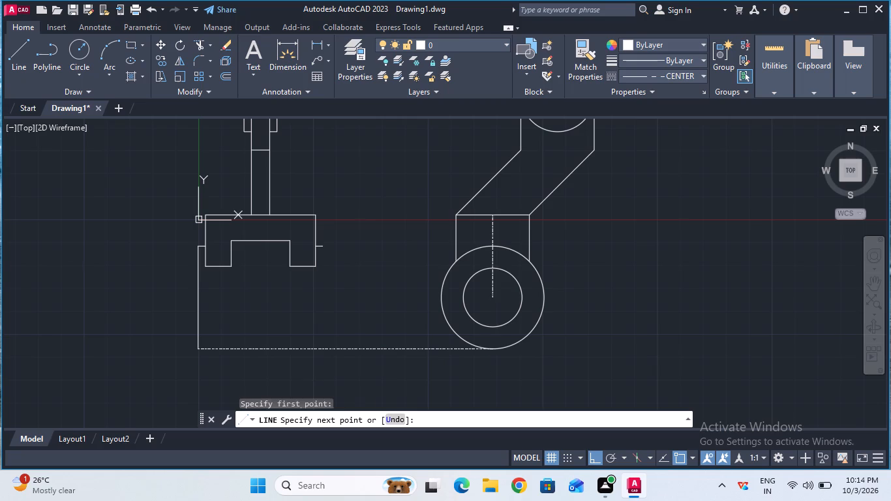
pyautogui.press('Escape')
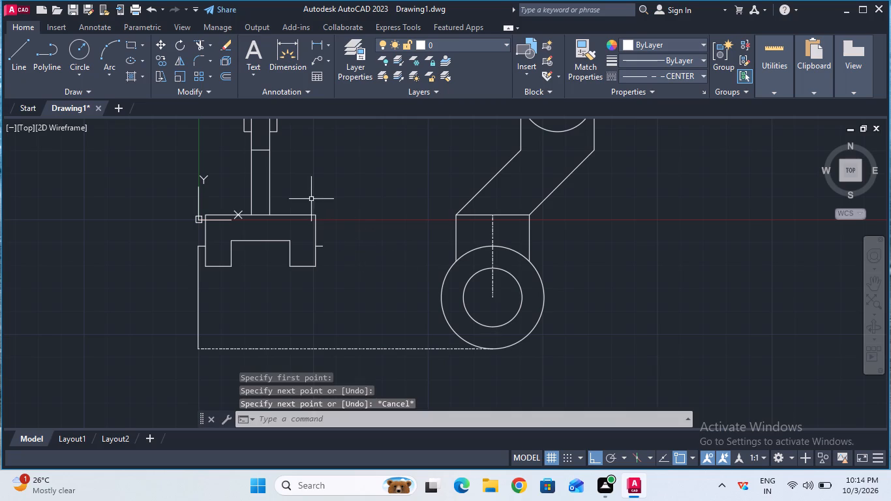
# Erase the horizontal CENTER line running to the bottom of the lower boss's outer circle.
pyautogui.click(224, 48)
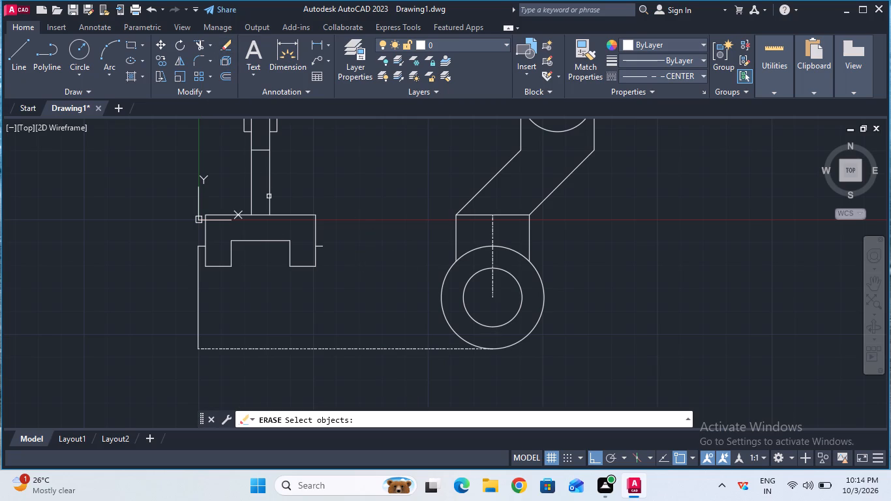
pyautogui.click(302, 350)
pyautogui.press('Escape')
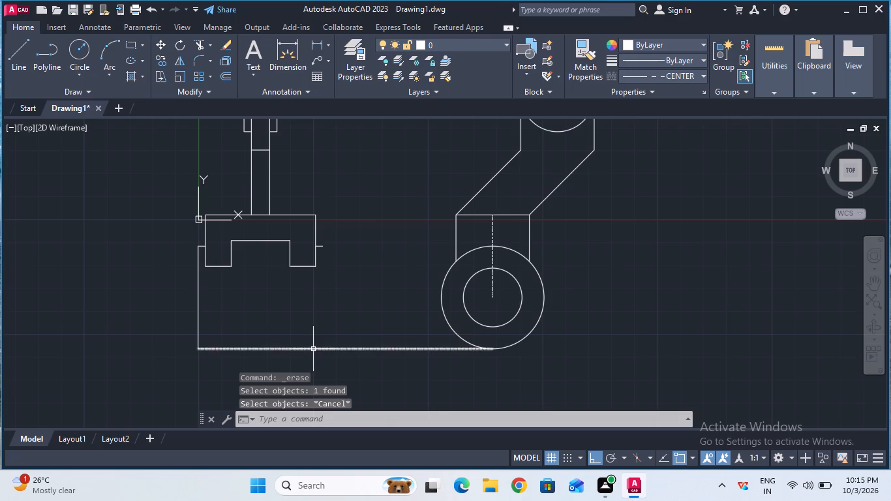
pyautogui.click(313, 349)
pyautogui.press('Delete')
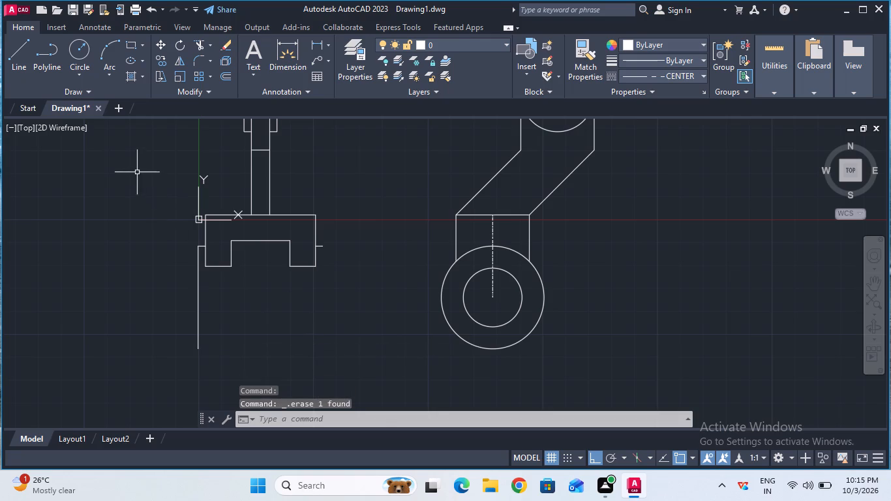
# Draw a 56 mm vertical line downward from the outer end of the 4 mm line on the fork's right side.
pyautogui.keyDown('ctrl'); pyautogui.scroll(-1, 134, 168); pyautogui.keyUp('ctrl')
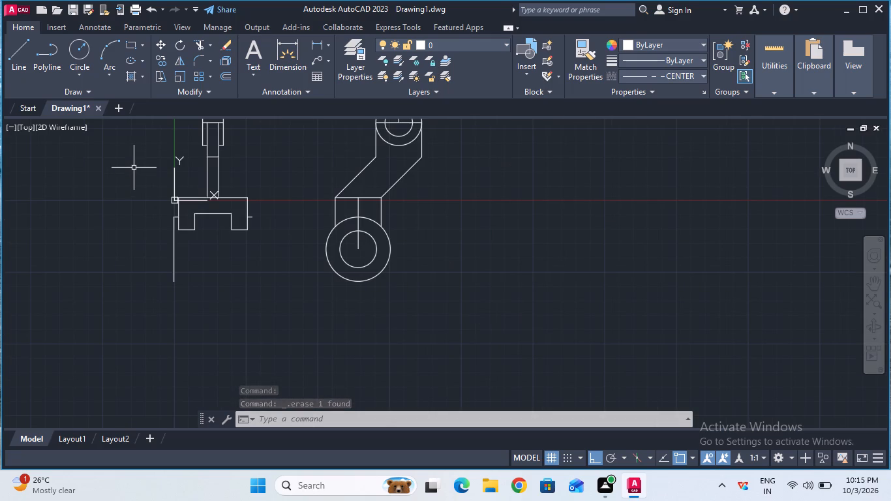
pyautogui.click(878, 281)
pyautogui.moveTo(493, 218); pyautogui.dragTo(566, 279)
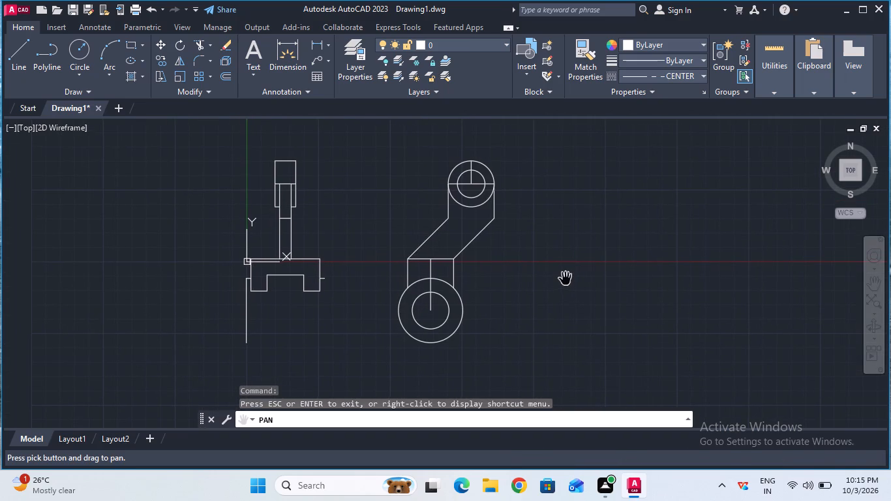
pyautogui.press('Escape')
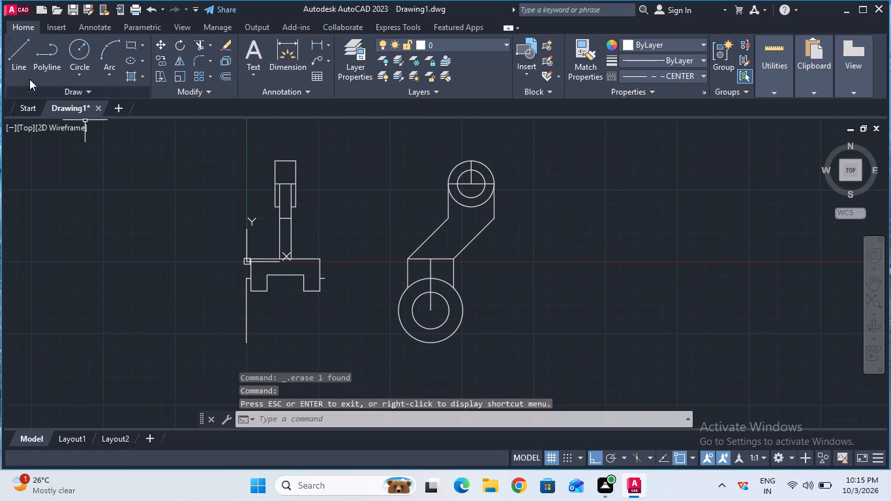
pyautogui.click(26, 68)
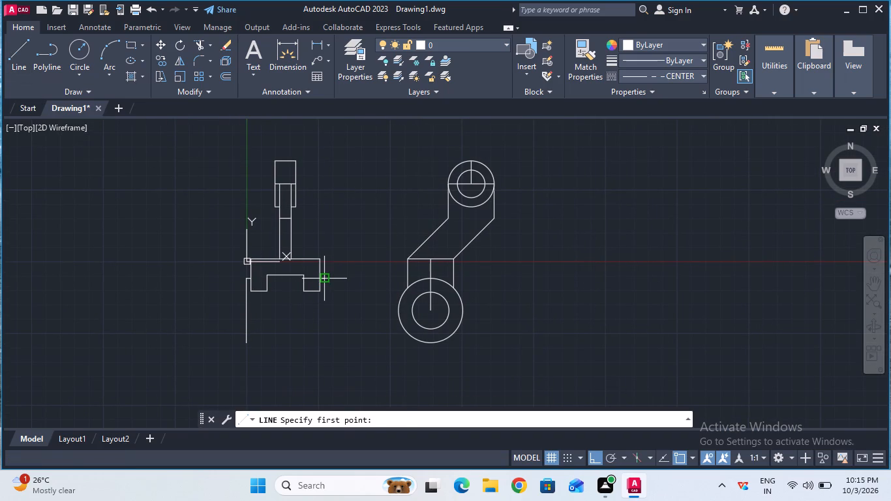
pyautogui.click(327, 282)
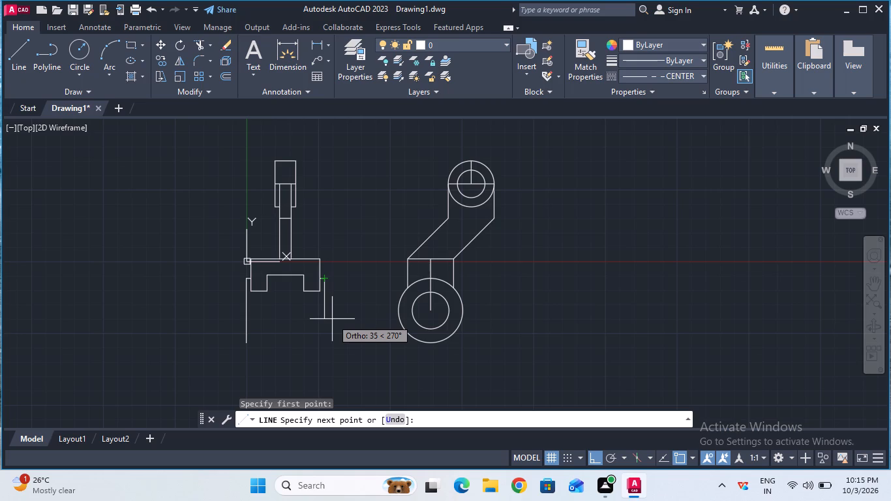
pyautogui.write('56')
pyautogui.press('Return')
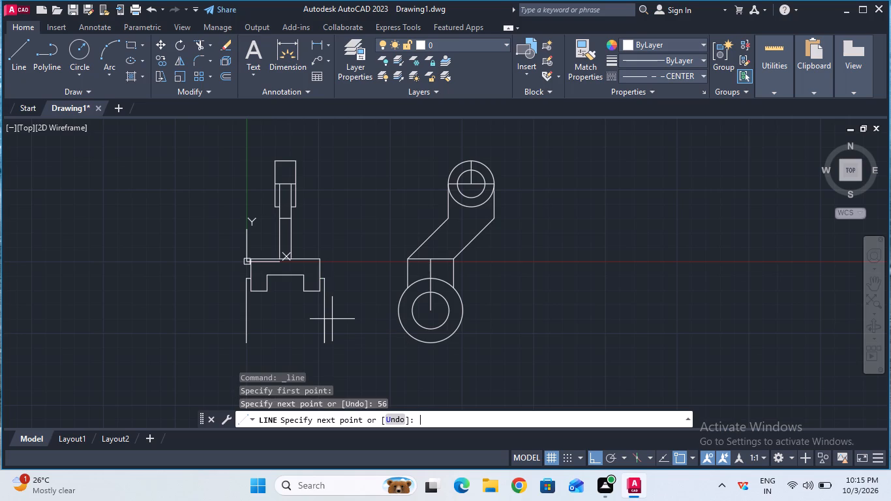
pyautogui.keyDown('ctrl'); pyautogui.scroll(2, 332, 319); pyautogui.keyUp('ctrl')
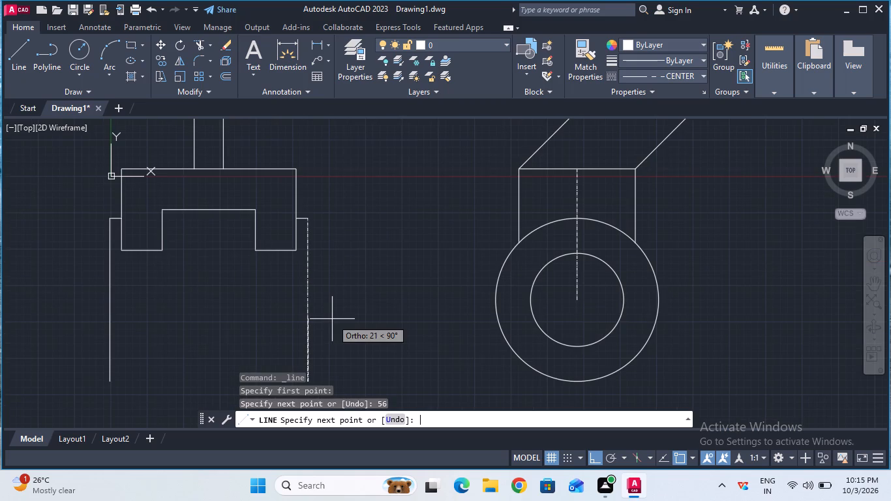
pyautogui.press('Escape')
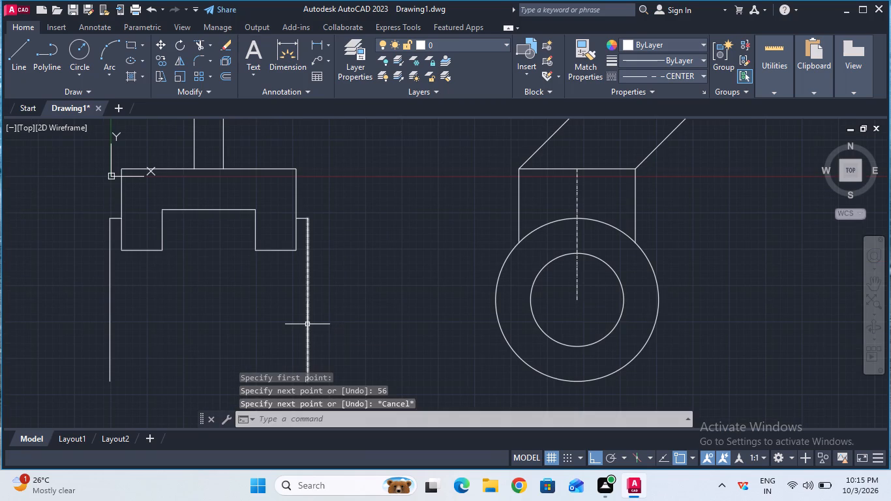
# Change the linetype of the 56 mm vertical line on the fork's right side to ByBlock.
pyautogui.click(307, 324)
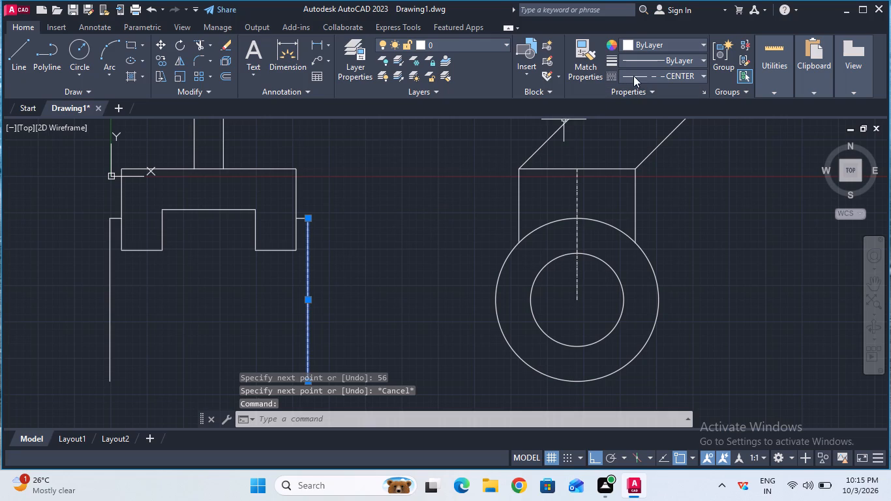
pyautogui.click(633, 75)
pyautogui.click(644, 105)
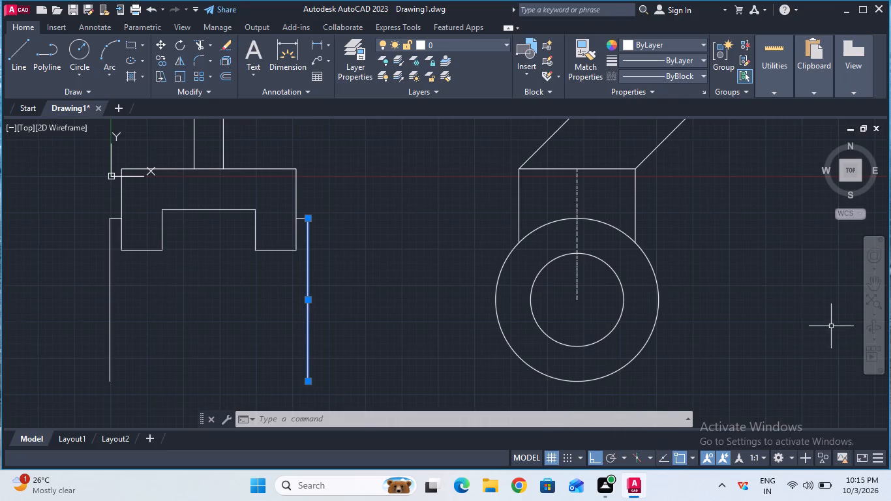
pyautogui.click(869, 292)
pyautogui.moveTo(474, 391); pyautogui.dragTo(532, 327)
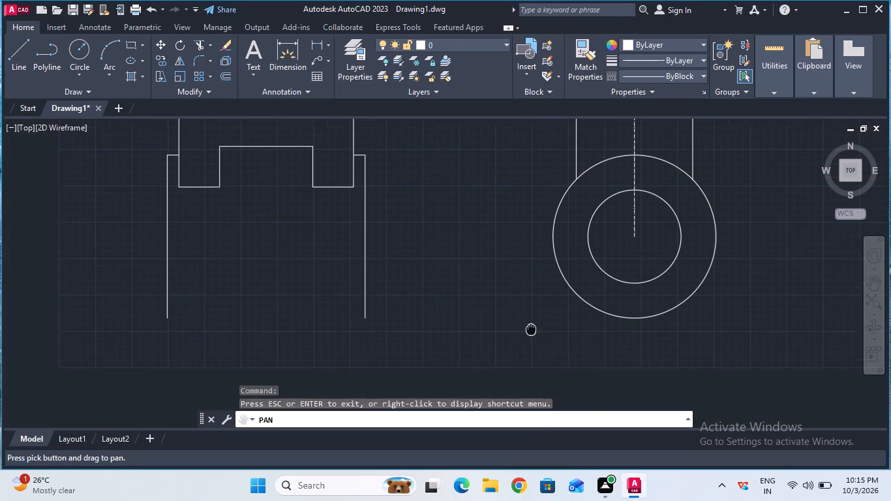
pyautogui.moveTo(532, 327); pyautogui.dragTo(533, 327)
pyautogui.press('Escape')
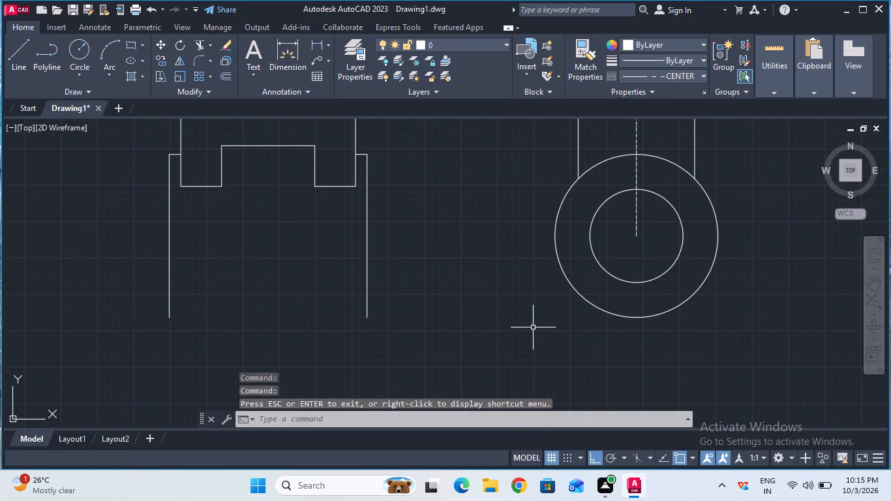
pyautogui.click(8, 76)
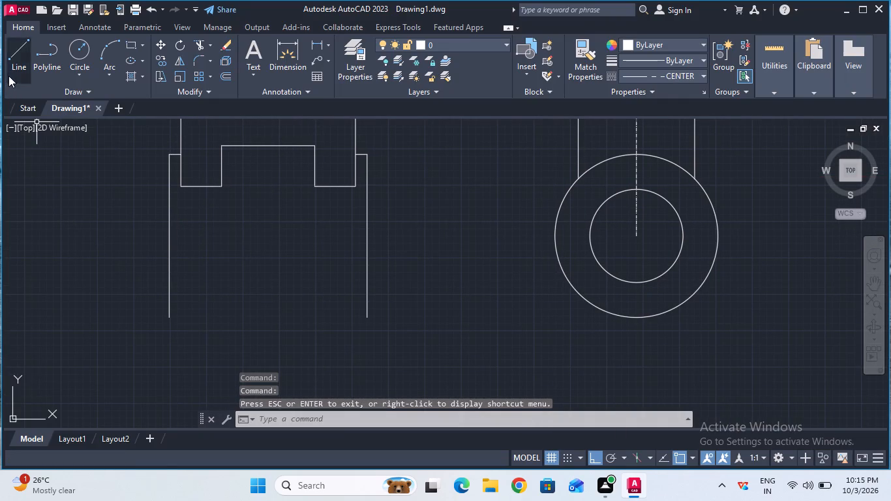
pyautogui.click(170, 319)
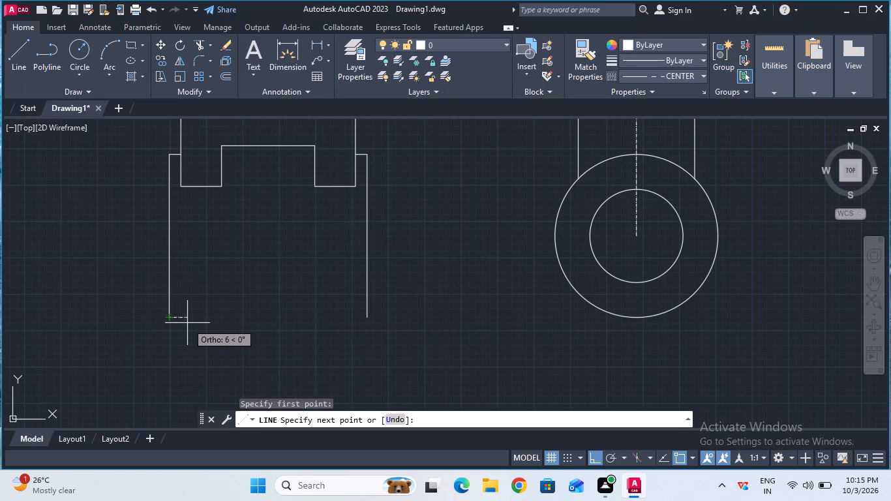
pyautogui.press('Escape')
# Draw an 18 mm ByBlock line inward from the left vertical line's lower end, continuing up to the left prong's inner lower corner.
pyautogui.click(639, 74)
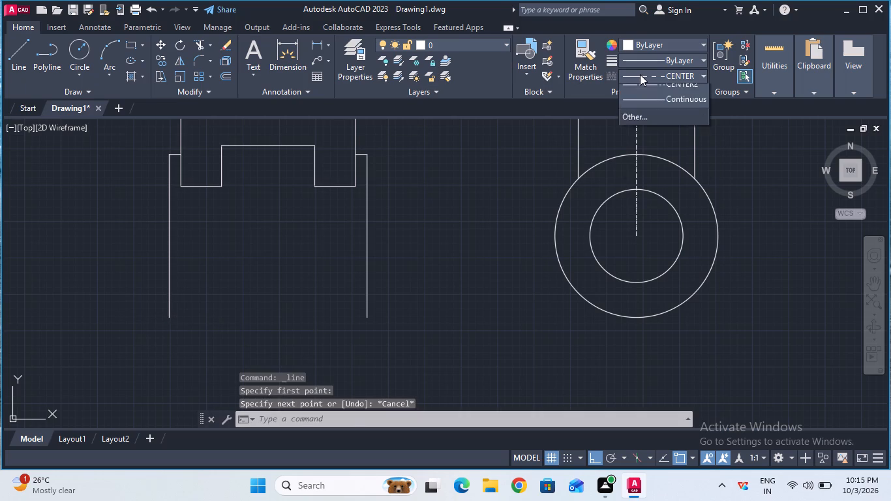
pyautogui.click(648, 113)
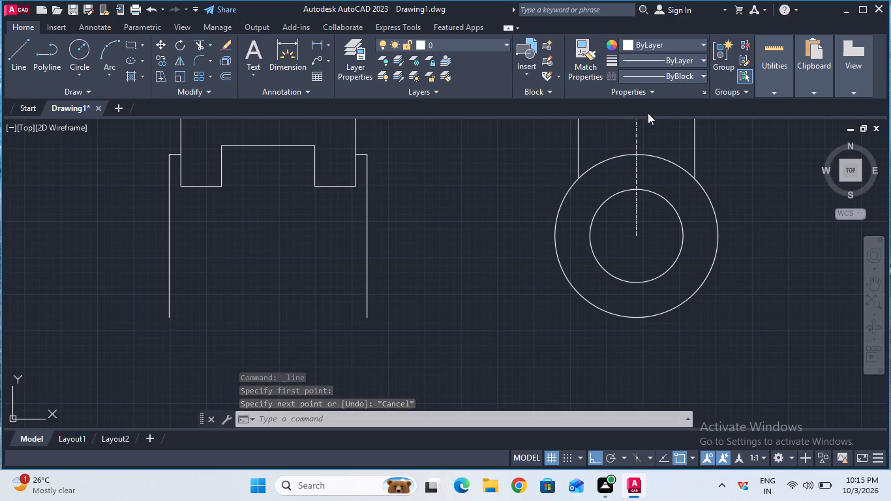
pyautogui.click(18, 77)
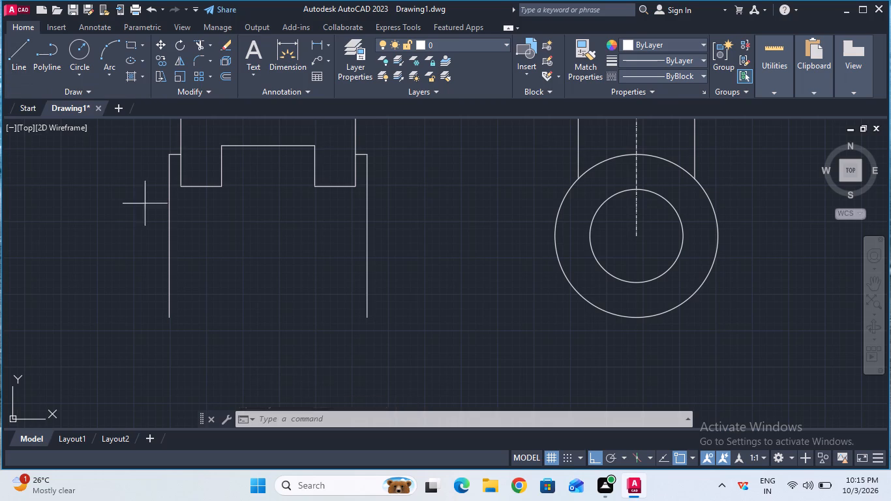
pyautogui.click(170, 319)
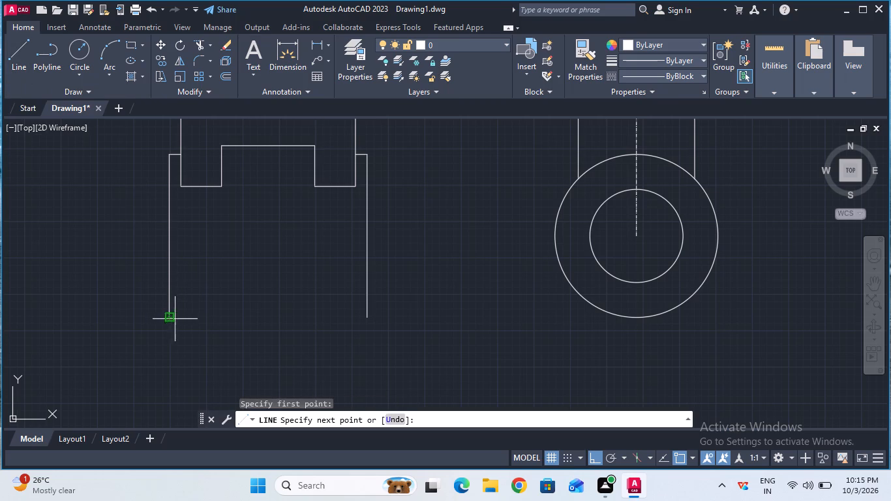
pyautogui.press('1')
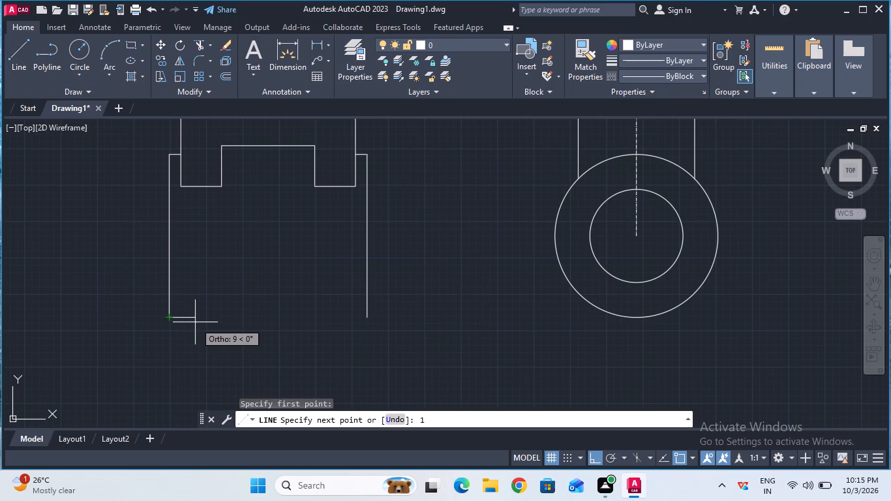
pyautogui.press('8')
pyautogui.press('Return')
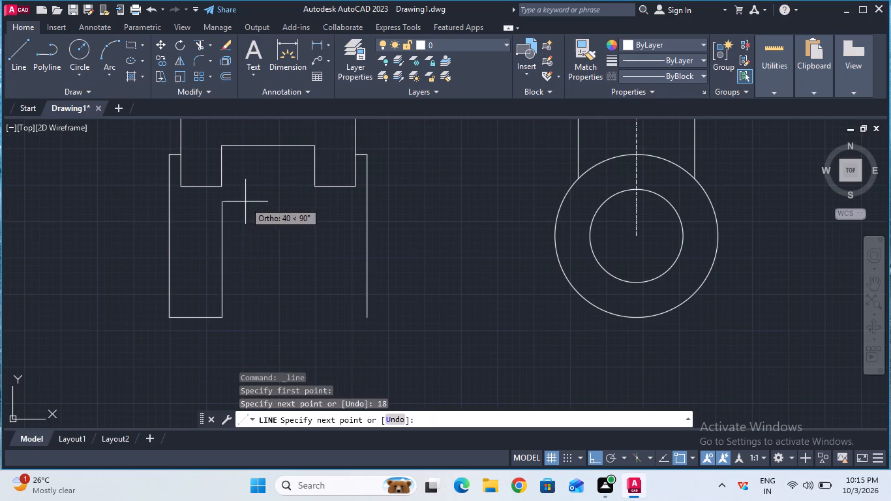
pyautogui.click(224, 187)
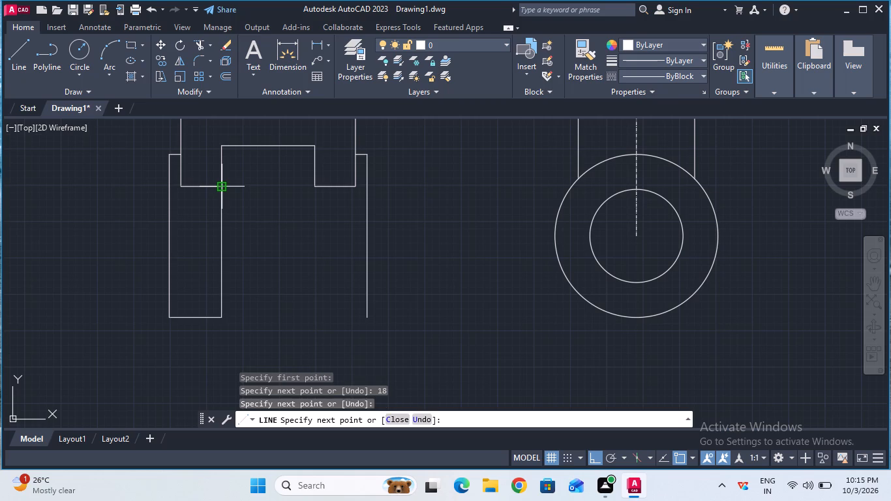
pyautogui.press('Escape')
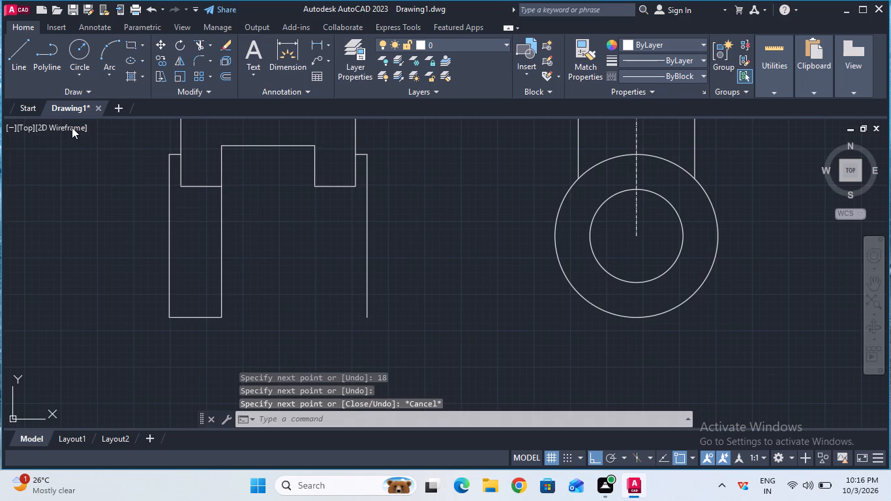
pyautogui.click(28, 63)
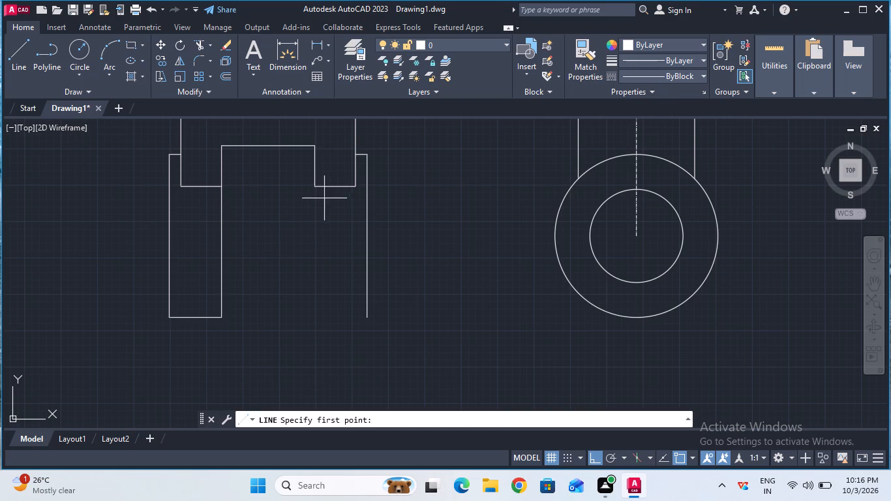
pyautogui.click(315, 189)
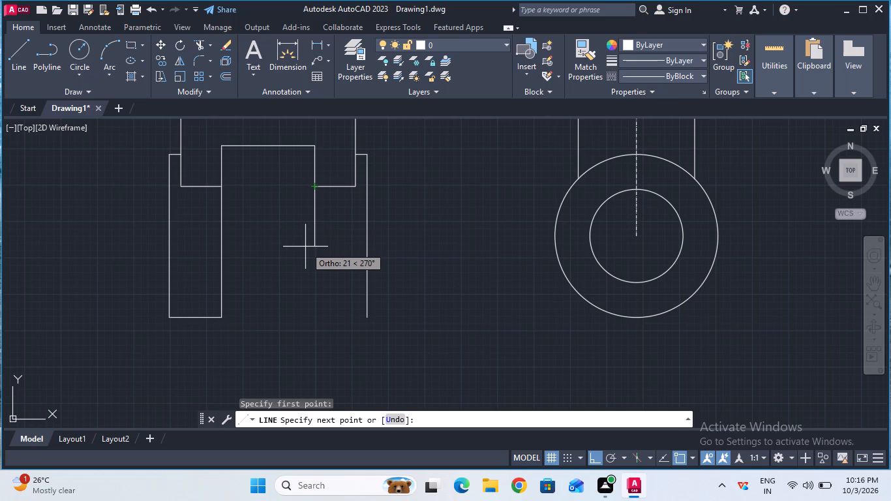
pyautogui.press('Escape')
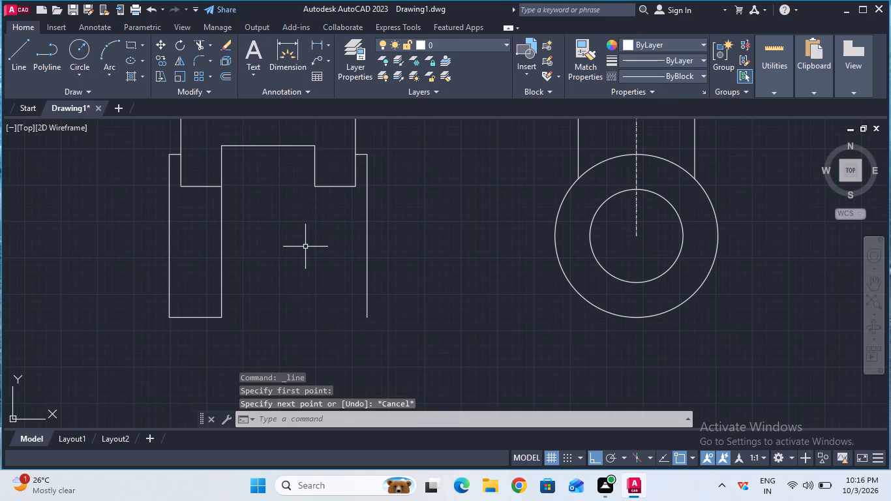
# Draw an 18 mm line inward from the right 56 mm vertical line's lower end, continuing up to the right prong's inner lower corner.
pyautogui.click(29, 65)
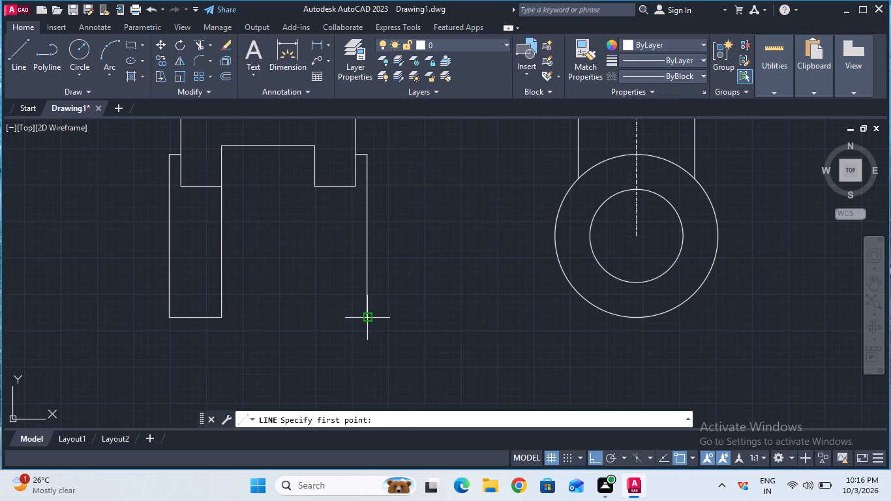
pyautogui.click(365, 314)
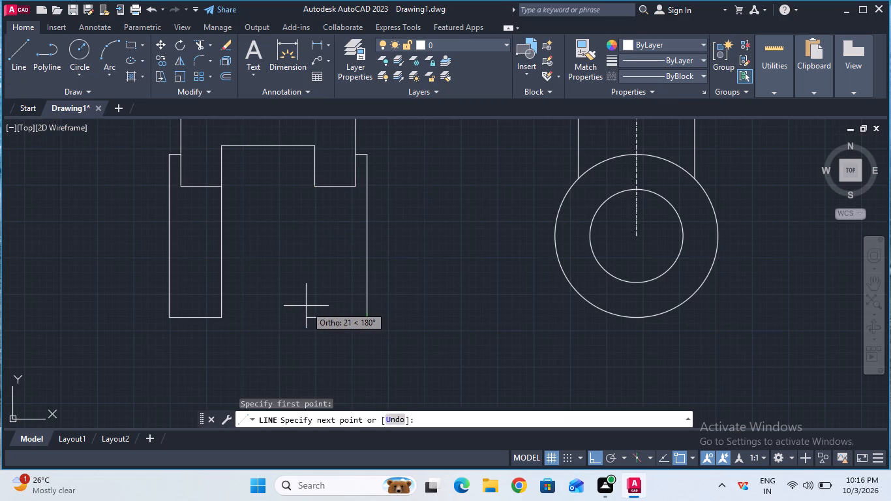
pyautogui.write('18')
pyautogui.press('Return')
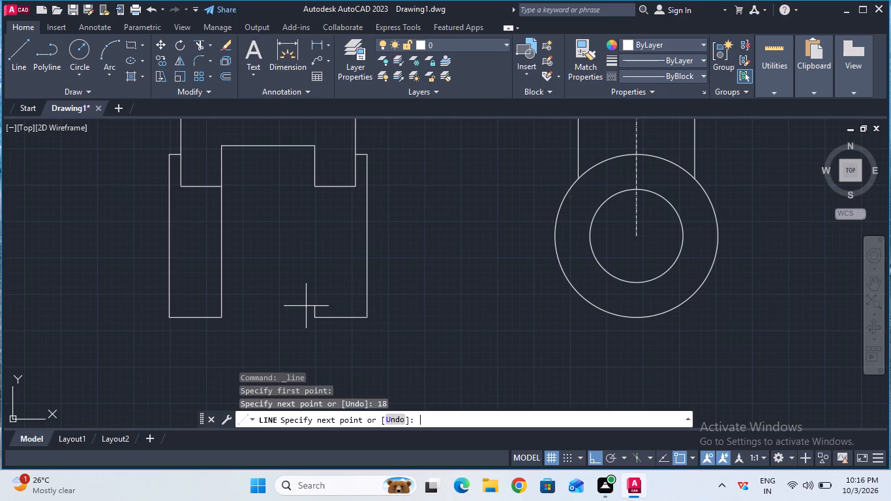
pyautogui.click(319, 189)
pyautogui.press('Escape')
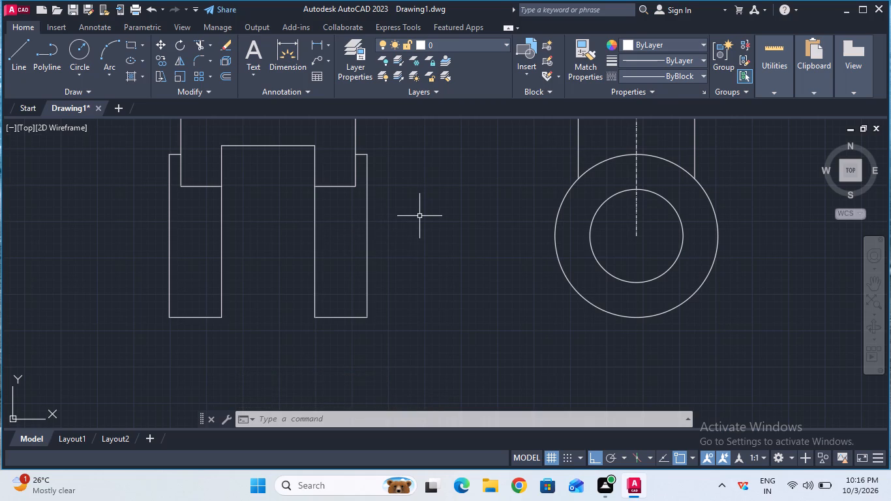
# Set the current linetype to CENTER.
pyautogui.keyDown('ctrl'); pyautogui.scroll(-1, 419, 216); pyautogui.keyUp('ctrl')
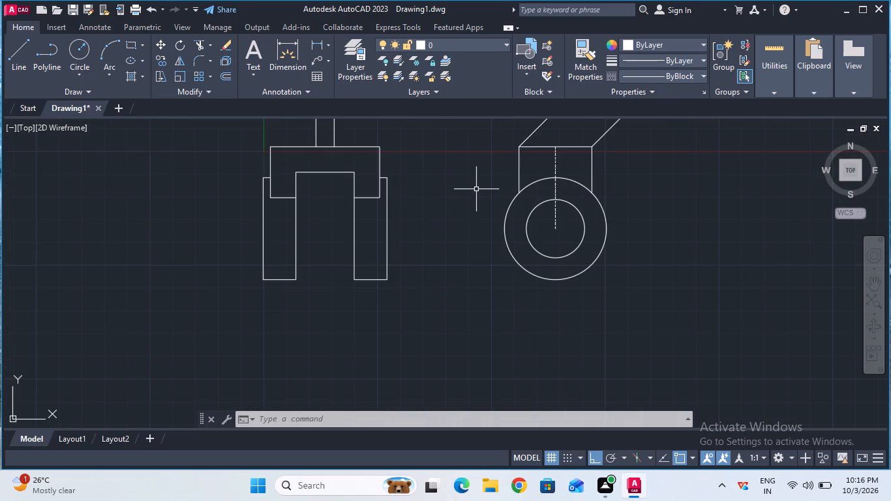
pyautogui.keyDown('ctrl'); pyautogui.scroll(1, 477, 189); pyautogui.keyUp('ctrl')
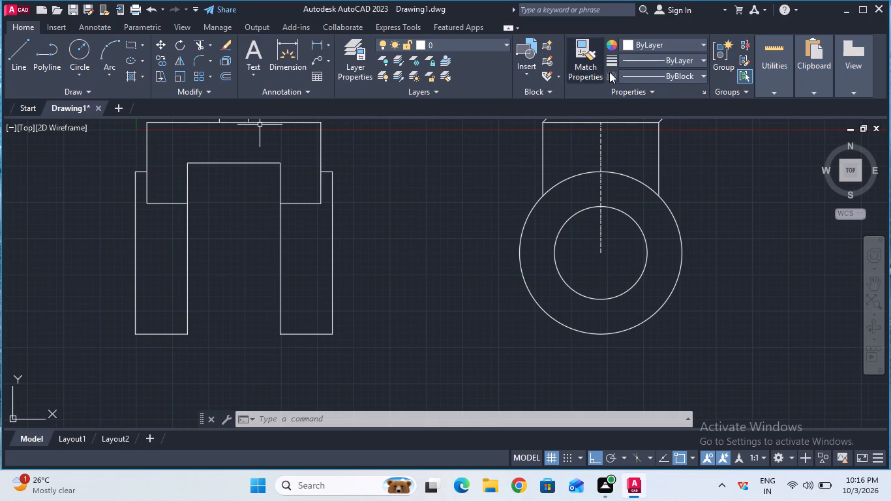
pyautogui.click(626, 72)
pyautogui.click(653, 116)
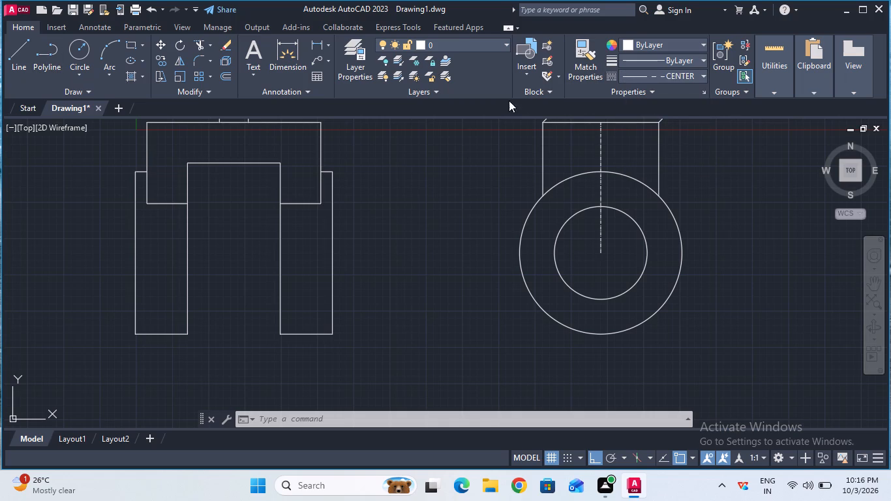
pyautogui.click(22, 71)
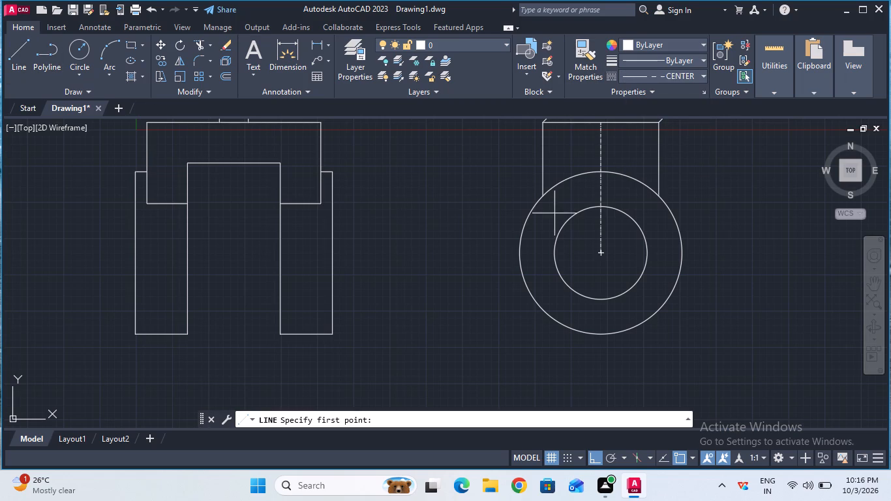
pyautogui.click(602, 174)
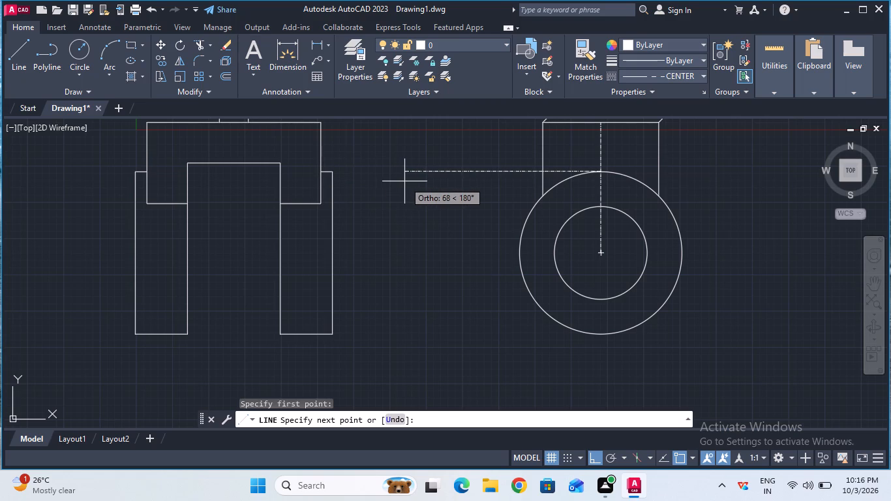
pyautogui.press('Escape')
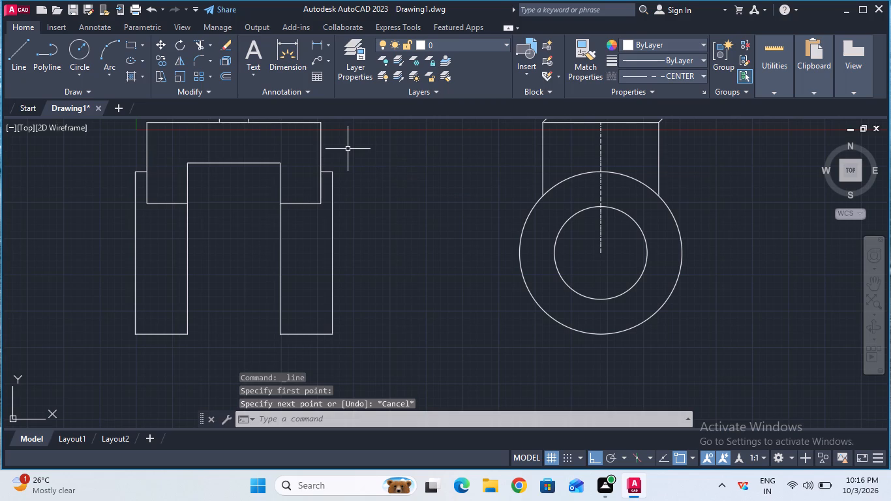
# Draw a horizontal CENTER line from the fork slot's upper right corner across to the far edge of the neck above the lower boss.
pyautogui.click(18, 76)
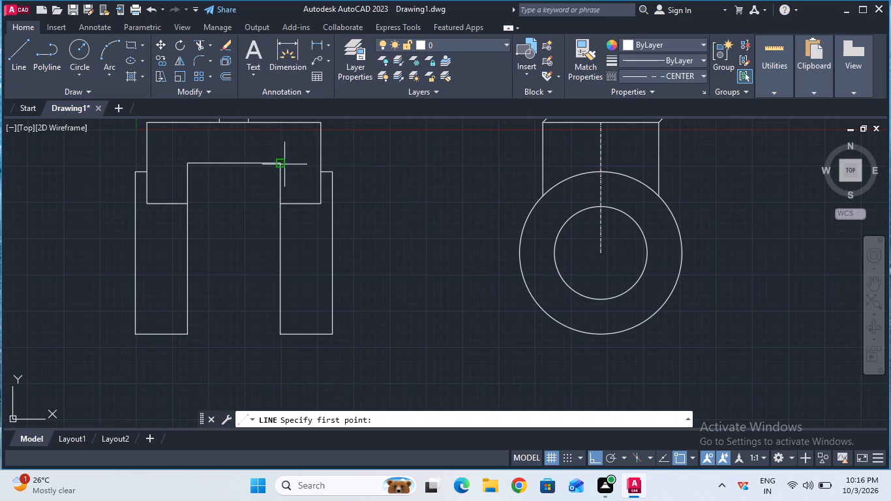
pyautogui.click(279, 164)
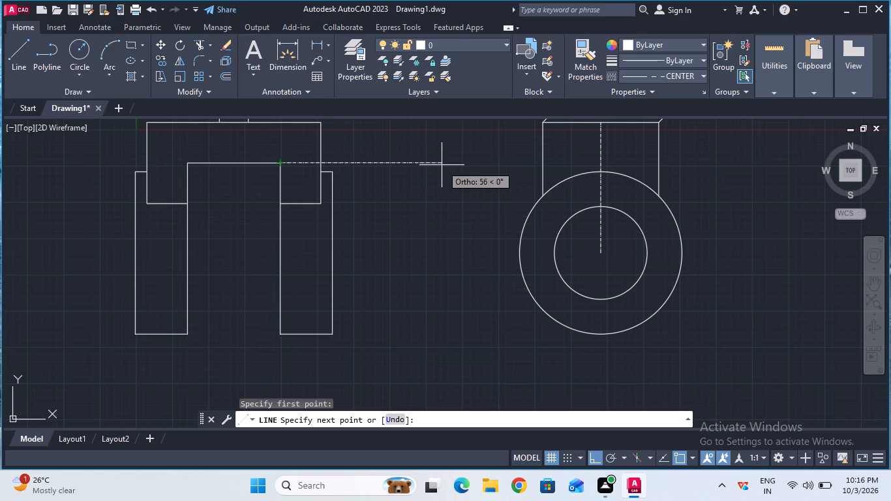
pyautogui.doubleClick(541, 162)
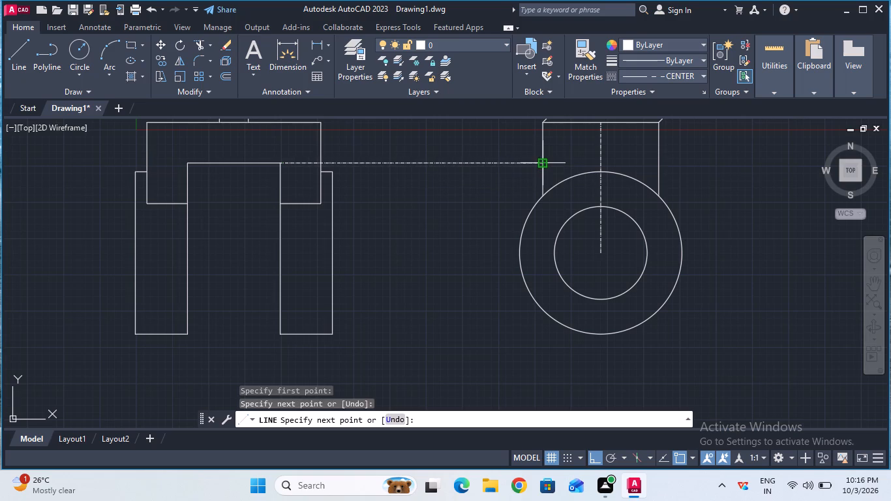
pyautogui.click(659, 168)
pyautogui.press('Escape')
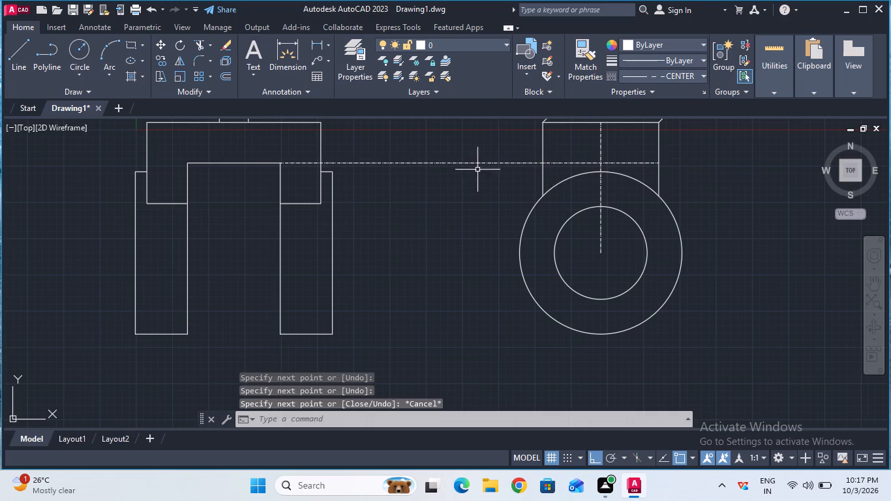
# Trim the slot-level CENTER line inside the fork and between the two views, keeping only the part across the neck.
pyautogui.click(200, 42)
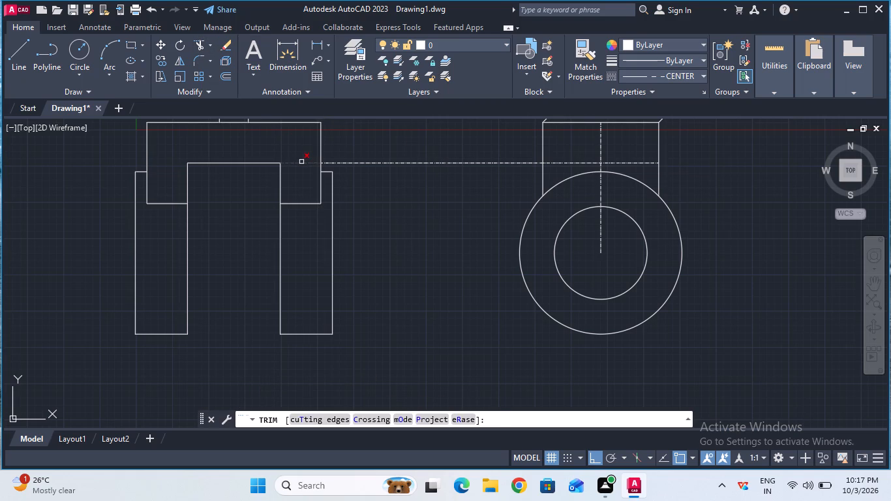
pyautogui.click(301, 162)
pyautogui.click(367, 163)
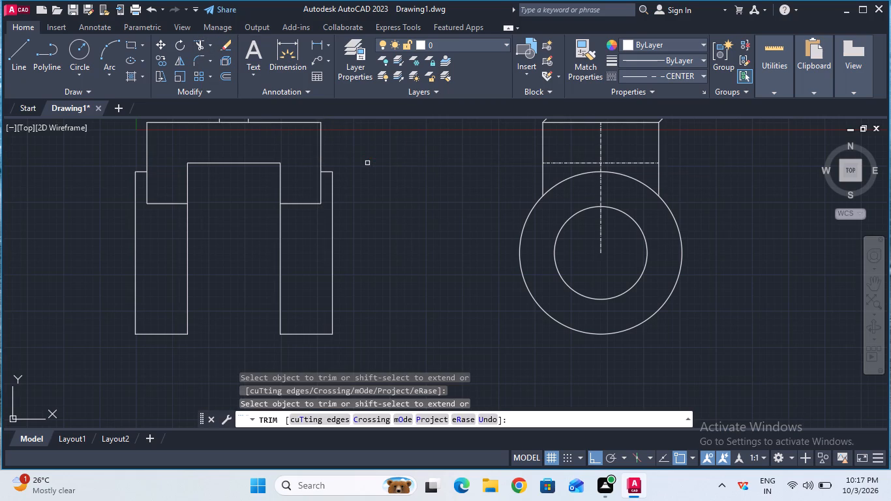
pyautogui.press('Escape')
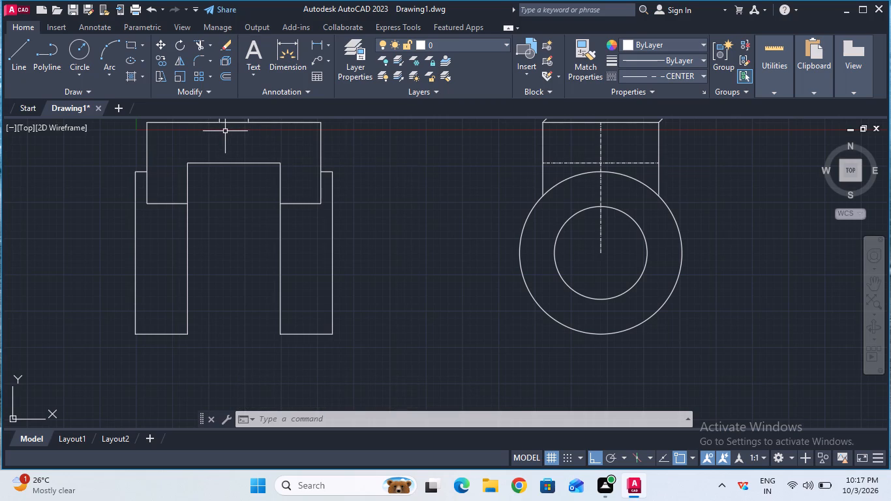
# Draw a horizontal CENTER line from the top of the lower boss's inner circle to the right lug's inner edge.
pyautogui.click(18, 60)
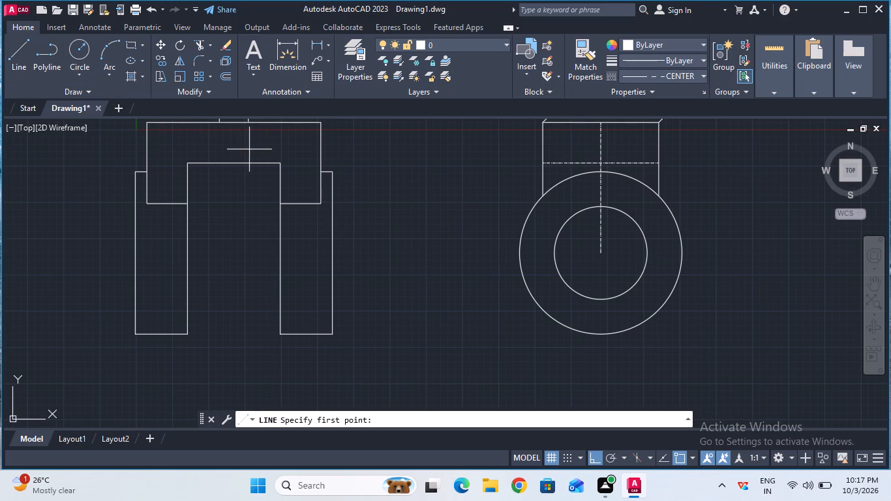
pyautogui.click(605, 209)
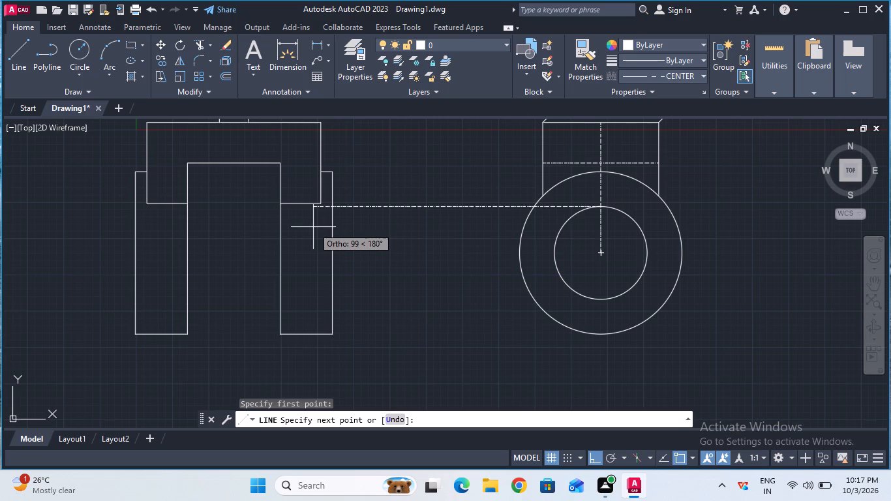
pyautogui.click(281, 208)
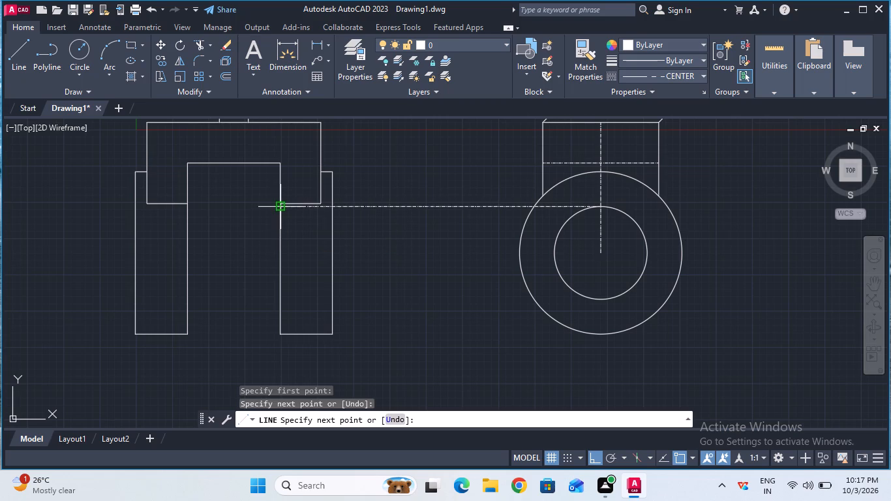
pyautogui.press('Escape')
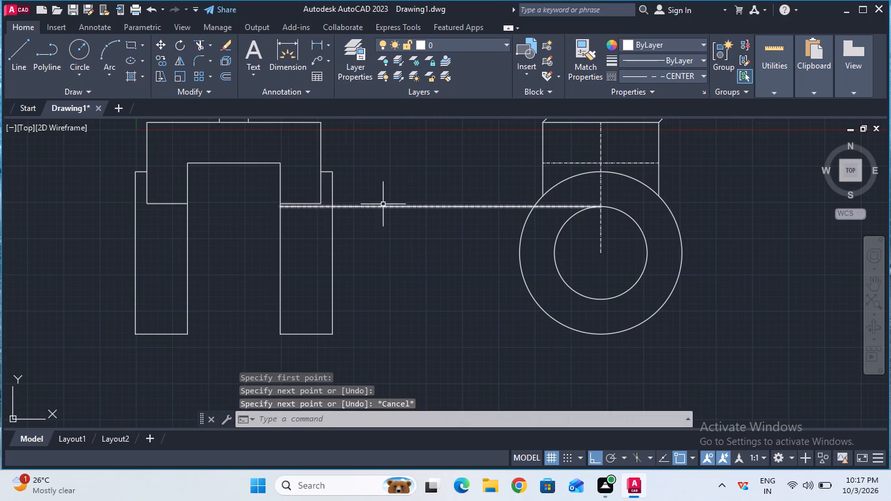
# Extend the horizontal CENTER line across the fork gap to the left lug's outer edge.
pyautogui.click(209, 47)
pyautogui.click(226, 91)
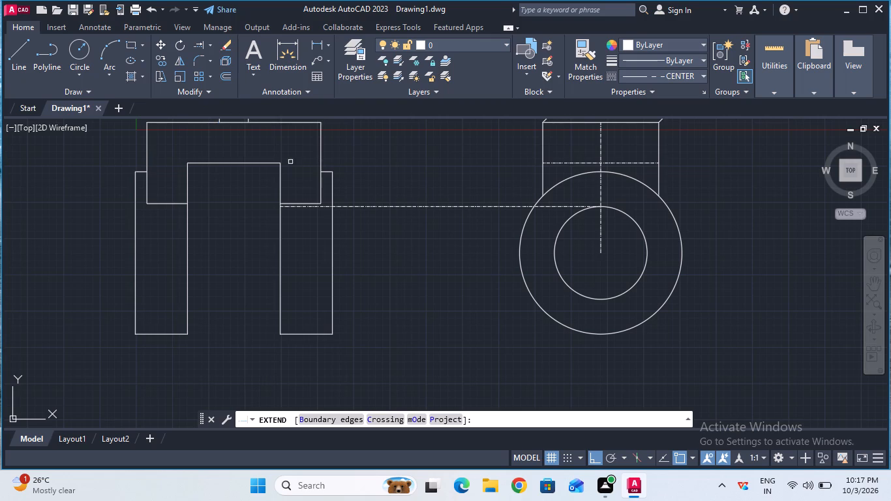
pyautogui.click(328, 205)
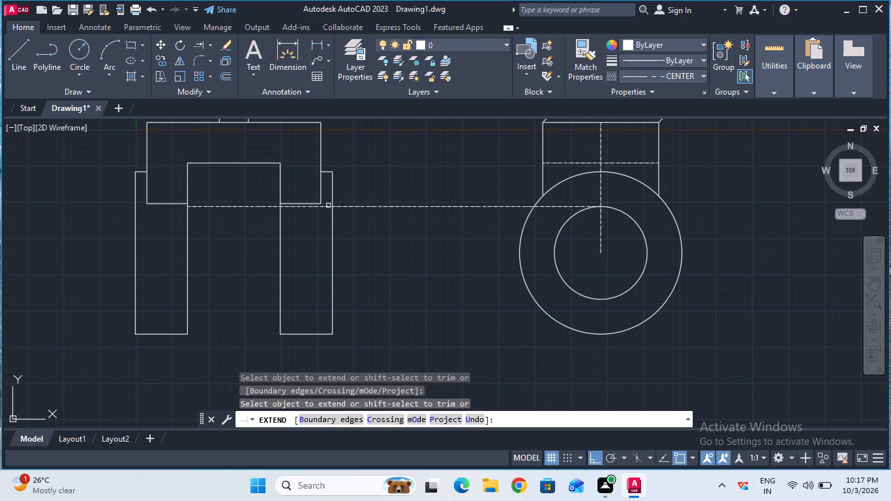
pyautogui.click(249, 206)
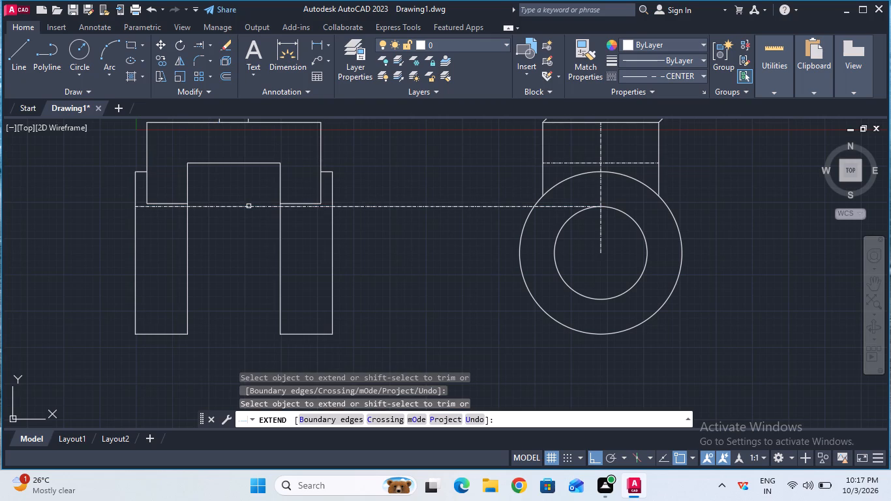
pyautogui.press('Escape')
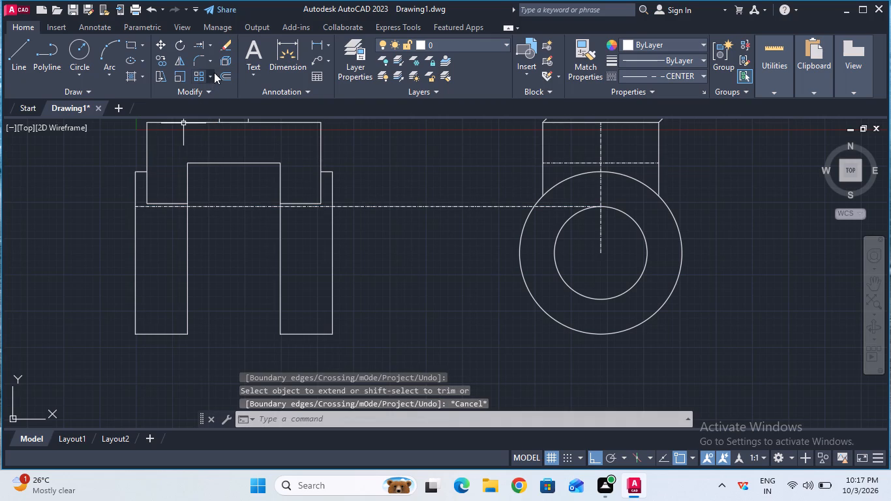
# Trim the CENTER line in the fork gap, between the views and inside the boss circle, leaving only the segments across both lugs.
pyautogui.click(211, 47)
pyautogui.click(212, 67)
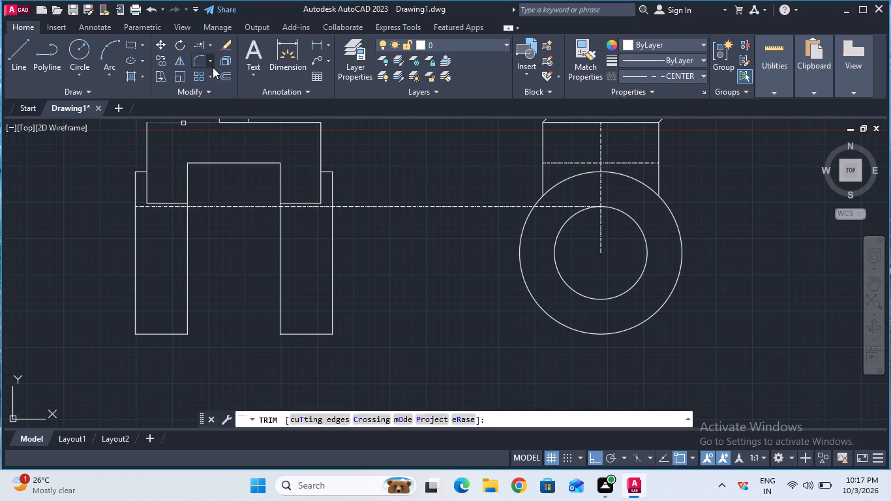
pyautogui.click(232, 209)
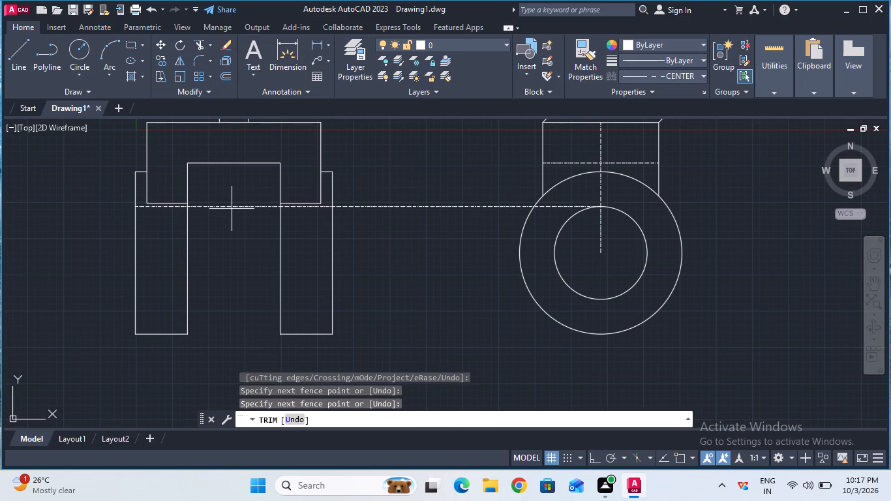
pyautogui.click(232, 202)
pyautogui.moveTo(436, 237); pyautogui.dragTo(445, 215)
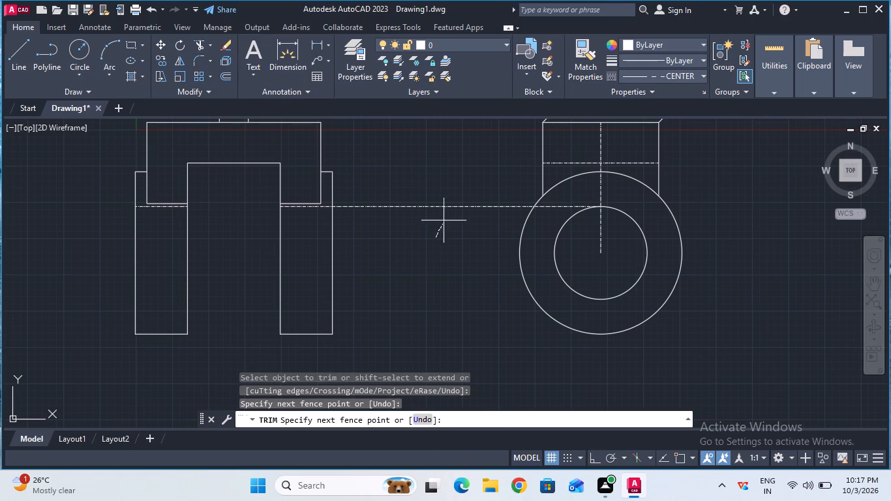
pyautogui.moveTo(445, 215); pyautogui.dragTo(453, 197)
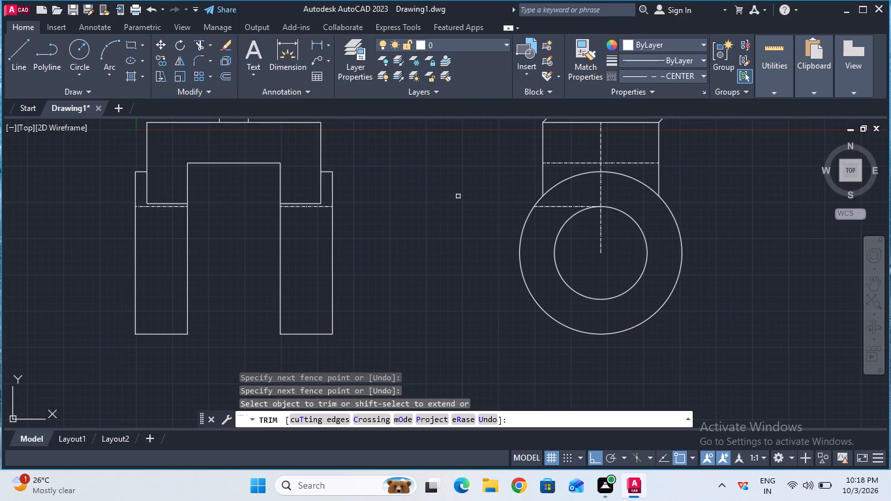
pyautogui.moveTo(553, 226); pyautogui.dragTo(571, 204)
pyautogui.press('Escape')
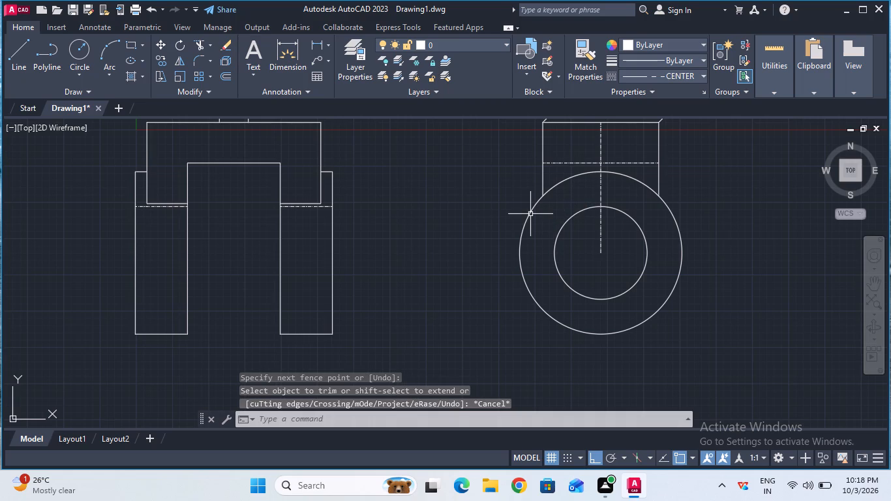
# Draw a horizontal CENTER line from the bottom of the lower boss's inner circle to the left lug's outer edge.
pyautogui.keyDown('ctrl'); pyautogui.scroll(4, 297, 190); pyautogui.keyUp('ctrl')
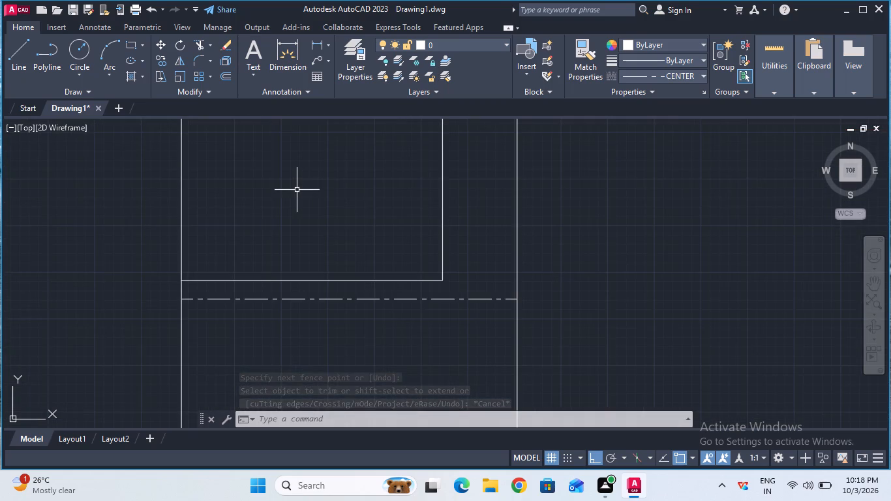
pyautogui.keyDown('ctrl'); pyautogui.scroll(-3, 297, 190); pyautogui.keyUp('ctrl')
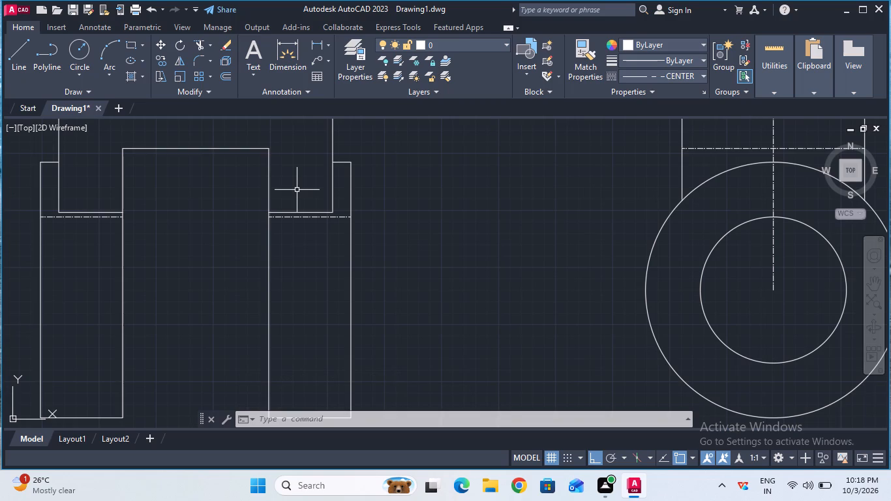
pyautogui.click(22, 70)
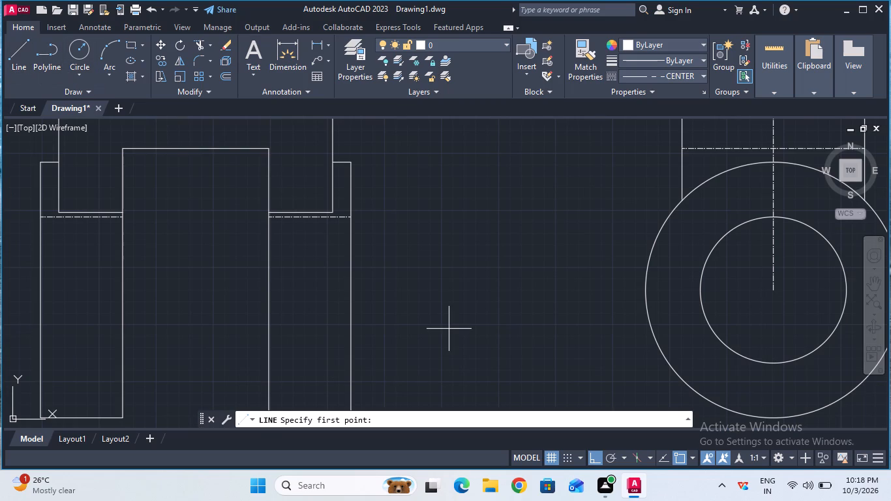
pyautogui.keyDown('ctrl'); pyautogui.scroll(-2, 449, 329); pyautogui.keyUp('ctrl')
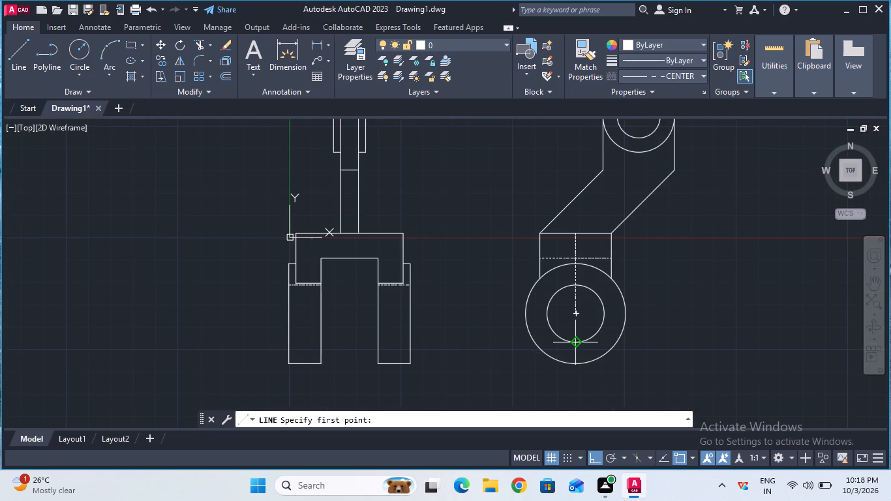
pyautogui.doubleClick(575, 341)
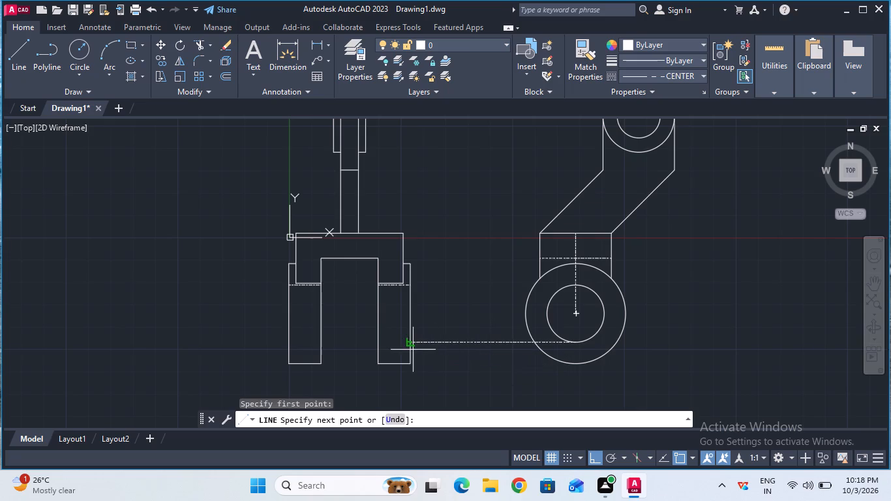
pyautogui.click(291, 346)
pyautogui.press('Escape')
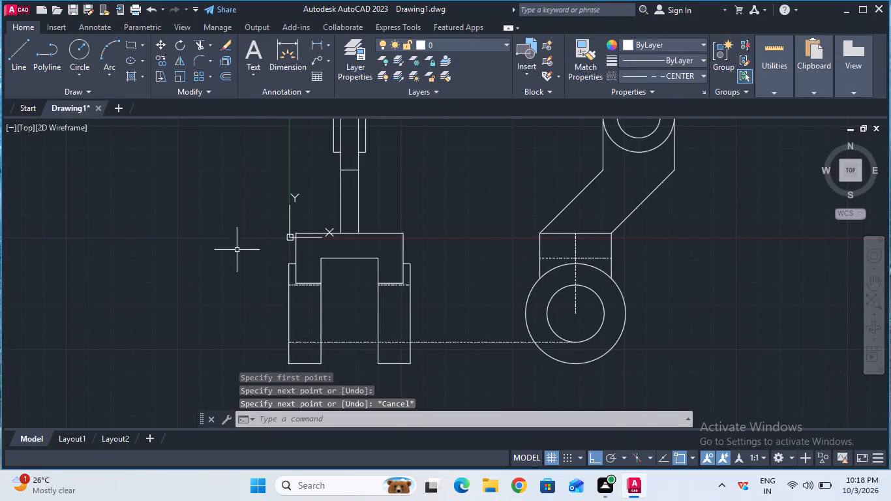
# Trim the lower CENTER line in the fork gap, between the views and inside the boss circle, leaving only the segments across both lugs.
pyautogui.click(202, 50)
pyautogui.click(348, 339)
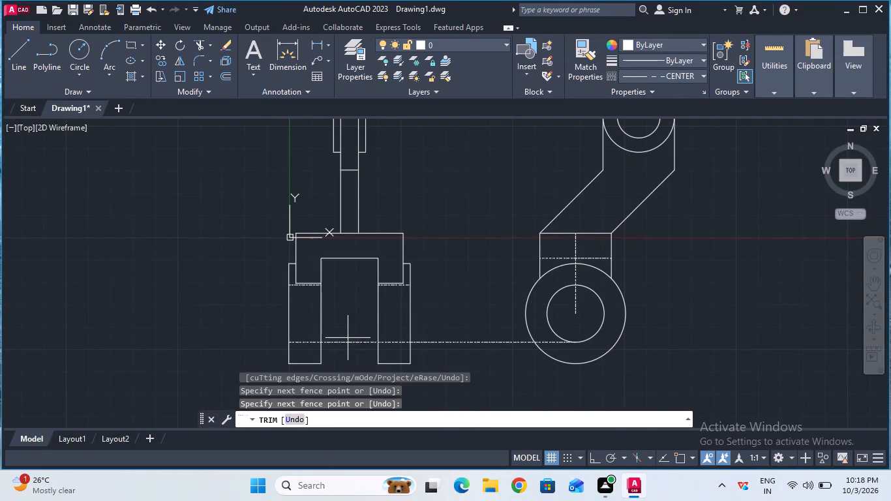
pyautogui.click(360, 356)
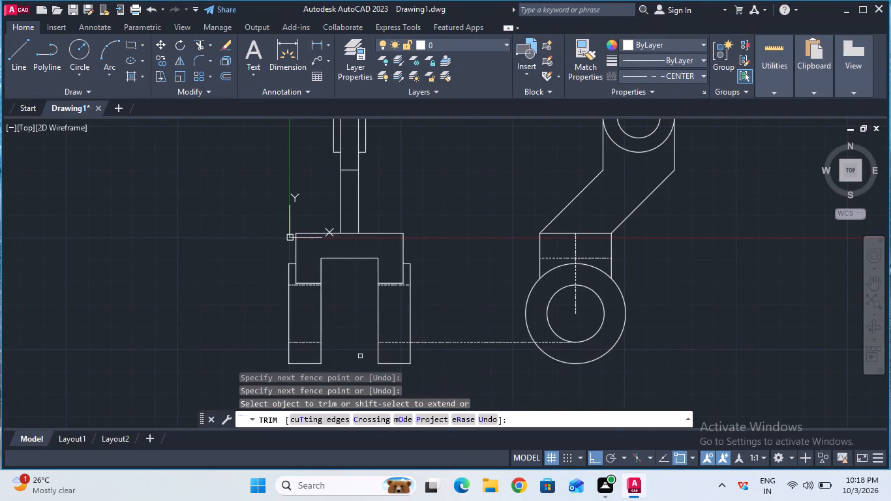
pyautogui.moveTo(447, 359); pyautogui.dragTo(459, 332)
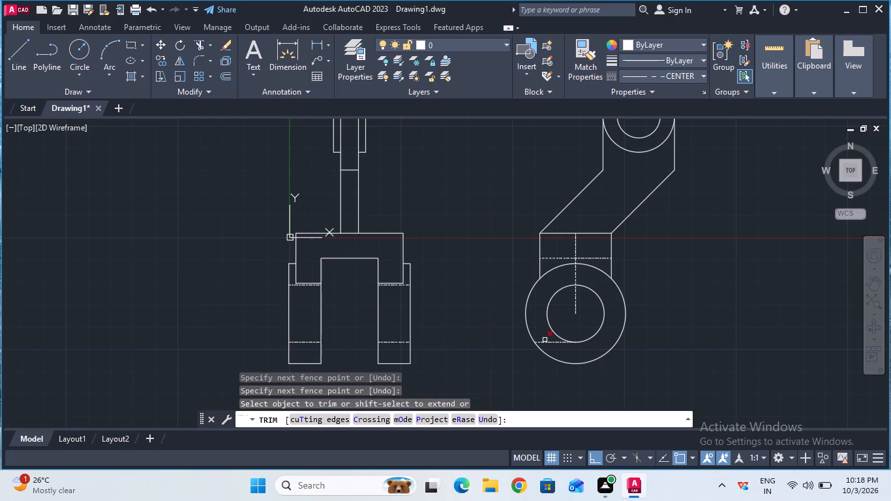
pyautogui.click(546, 341)
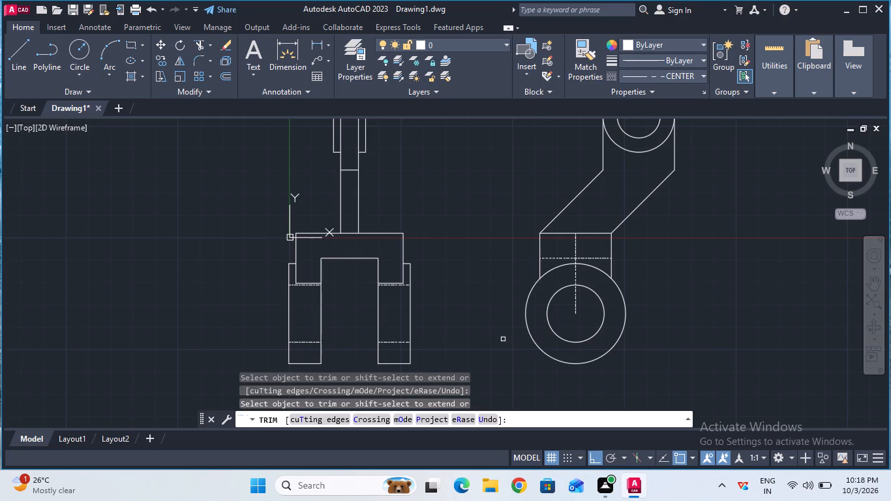
pyautogui.press('Escape')
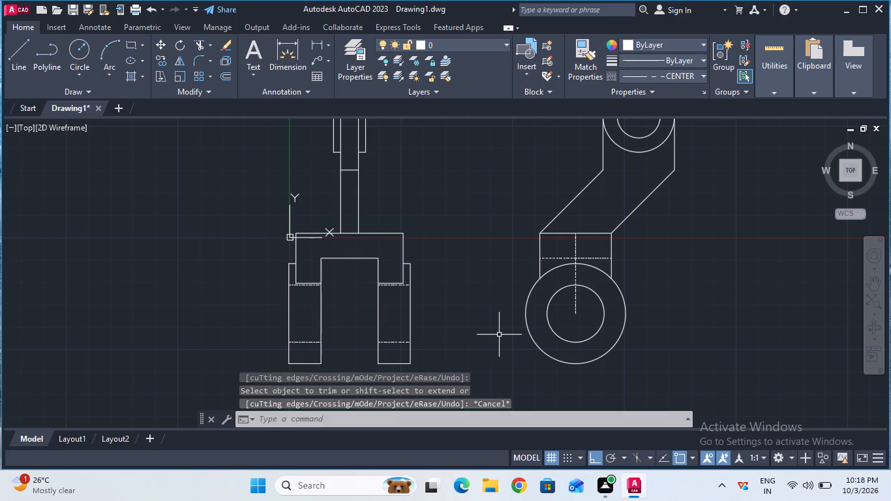
pyautogui.press('Escape')
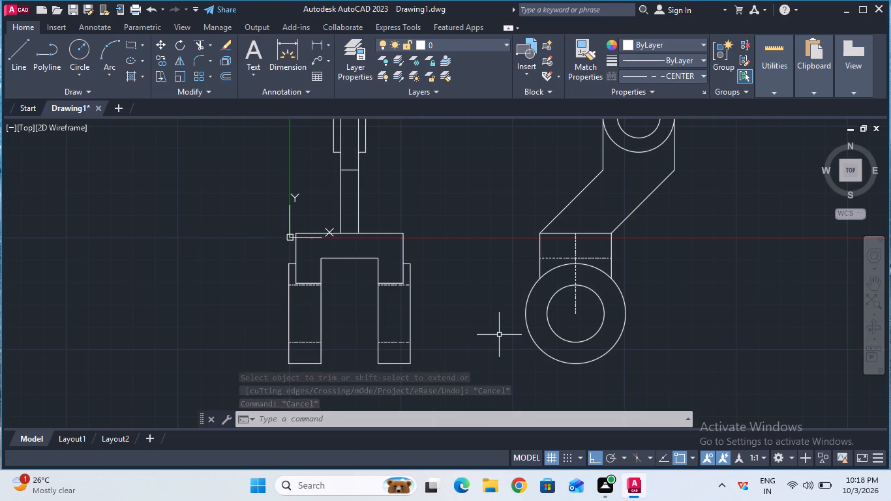
# Draw a horizontal CENTER line from the top of the upper boss's inner circle to the front-view upper hub's left edge.
pyautogui.keyDown('ctrl'); pyautogui.scroll(-1, 472, 286); pyautogui.keyUp('ctrl')
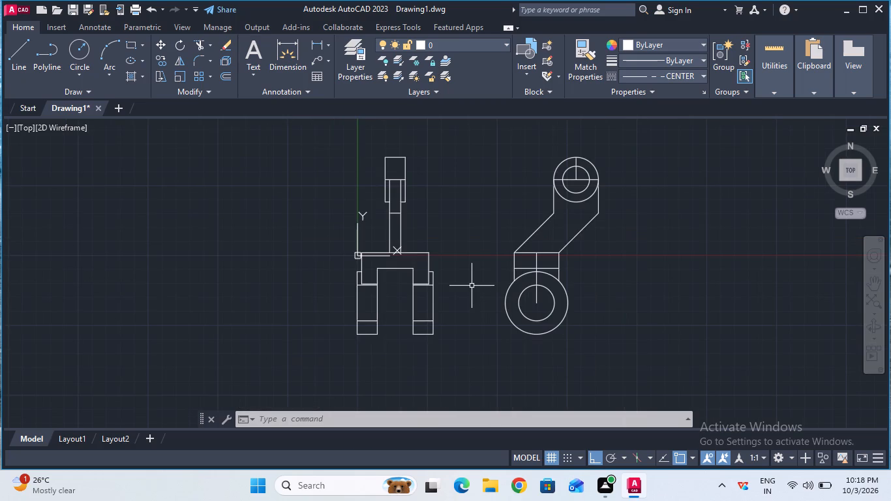
pyautogui.keyDown('ctrl'); pyautogui.scroll(1, 492, 207); pyautogui.keyUp('ctrl')
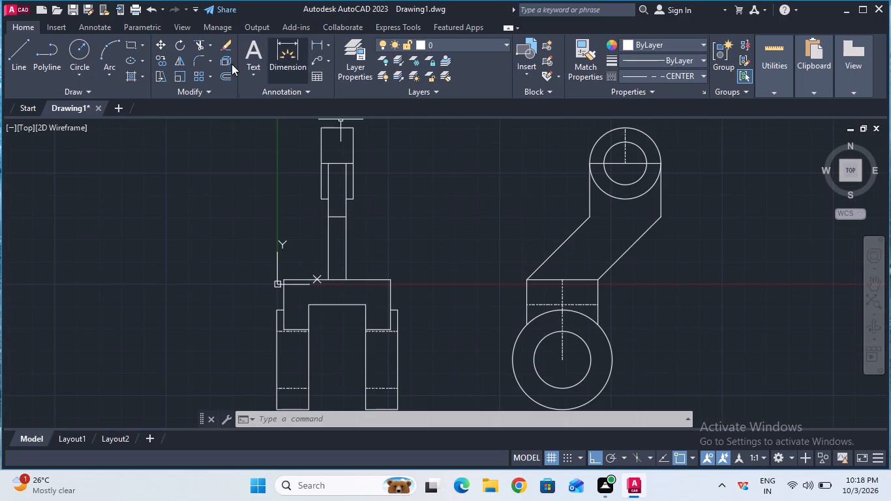
pyautogui.click(28, 53)
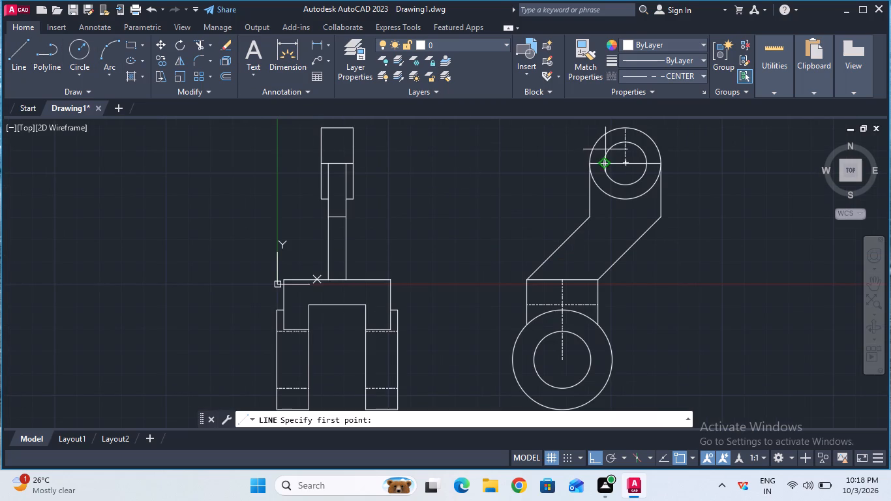
pyautogui.click(626, 138)
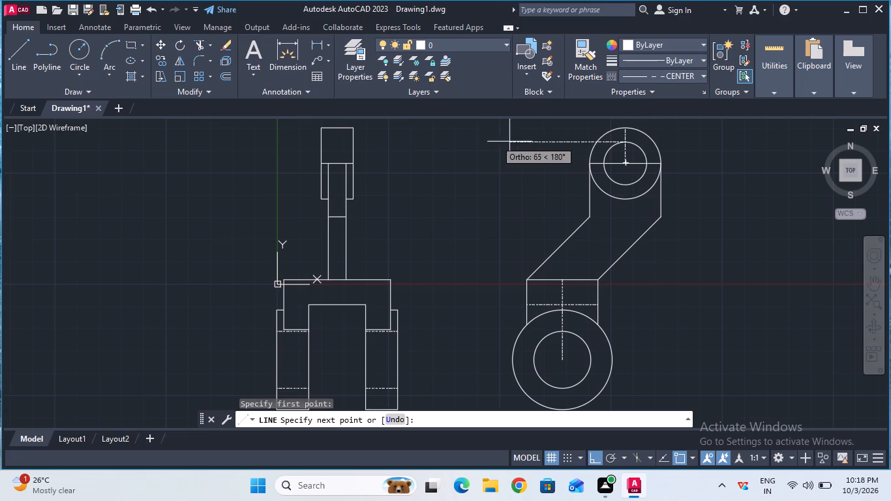
pyautogui.click(320, 145)
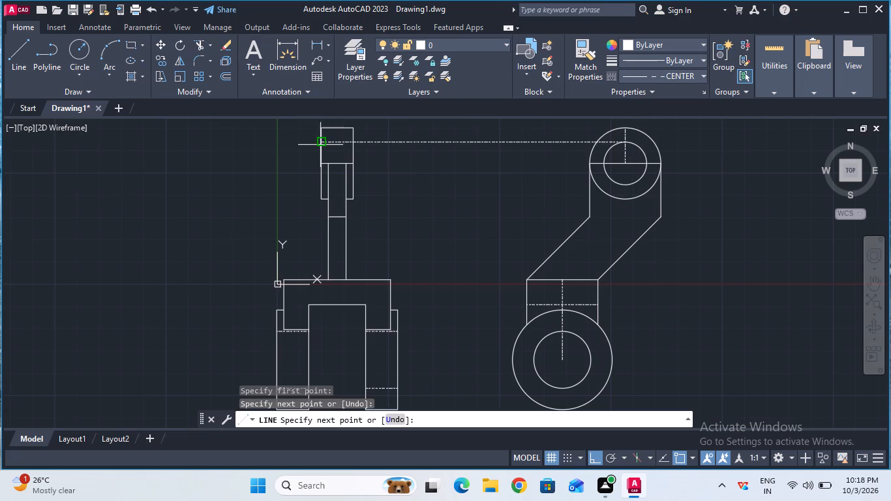
pyautogui.press('Escape')
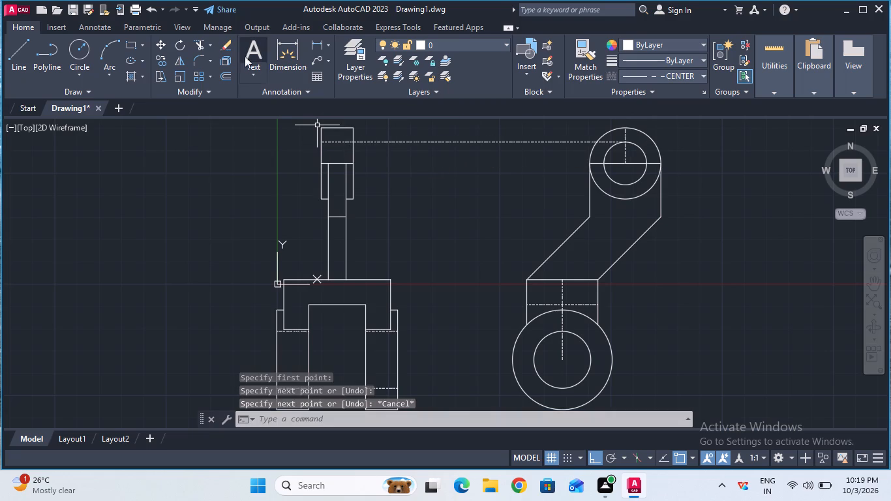
# Trim the section of this CENTER line between the front-view hub and the upper boss's outer circle.
pyautogui.click(198, 49)
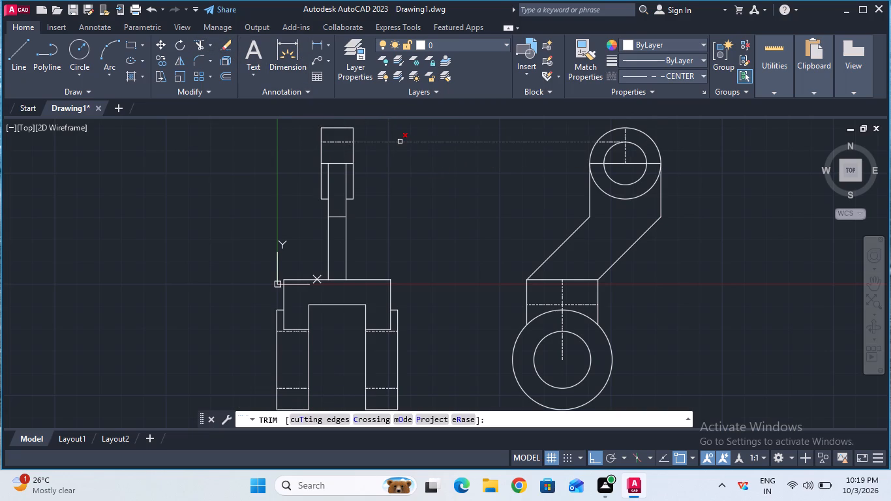
pyautogui.click(400, 142)
pyautogui.press('Escape')
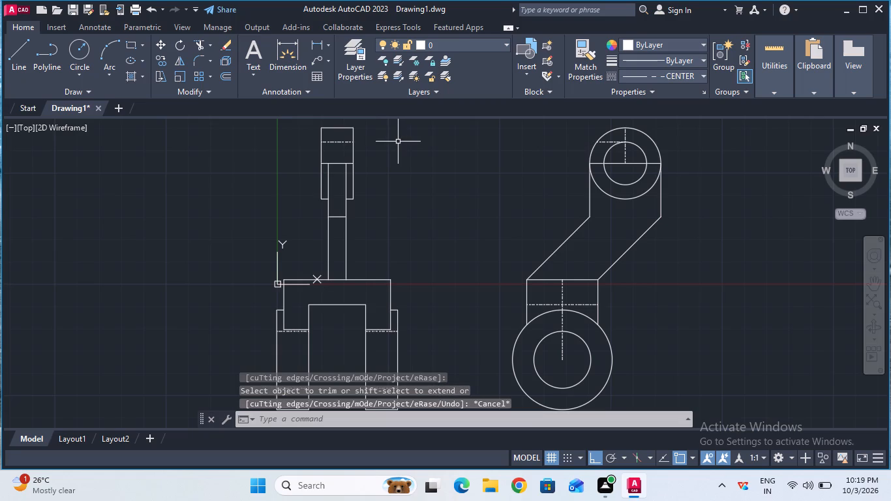
# Draw a horizontal CENTER line from the bottom of the upper boss's inner circle to the front-view arm's left edge.
pyautogui.click(19, 65)
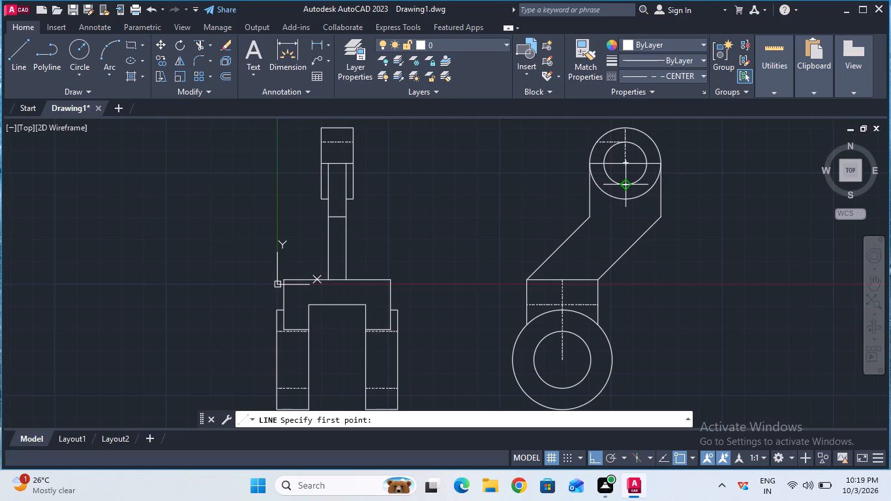
pyautogui.click(622, 185)
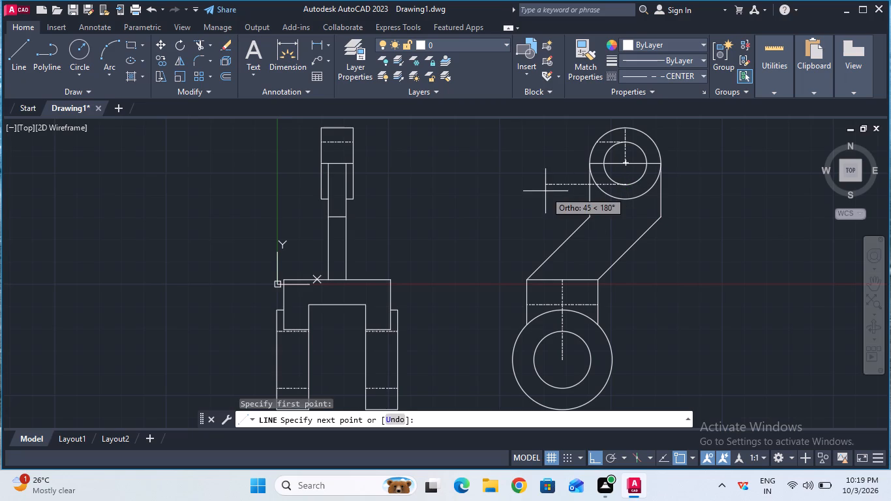
pyautogui.click(325, 189)
pyautogui.press('Escape')
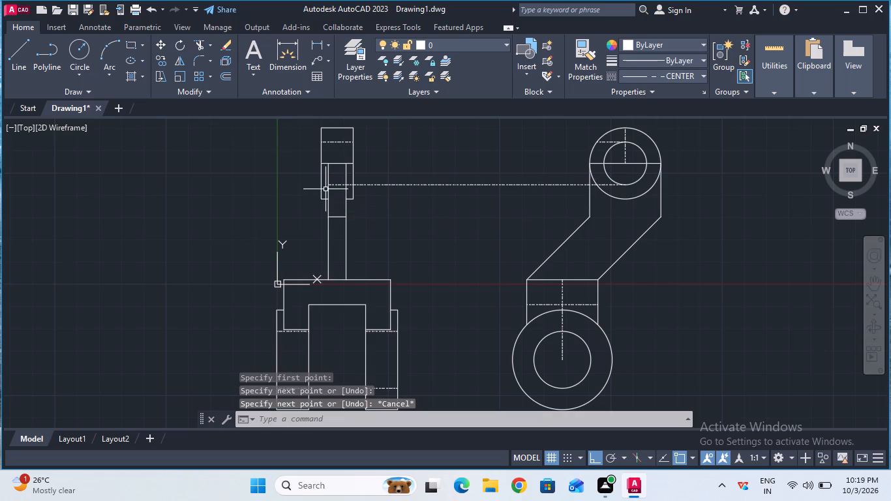
# Trim the bore-bottom CENTER line between the front-view upper hub and the side view.
pyautogui.click(199, 46)
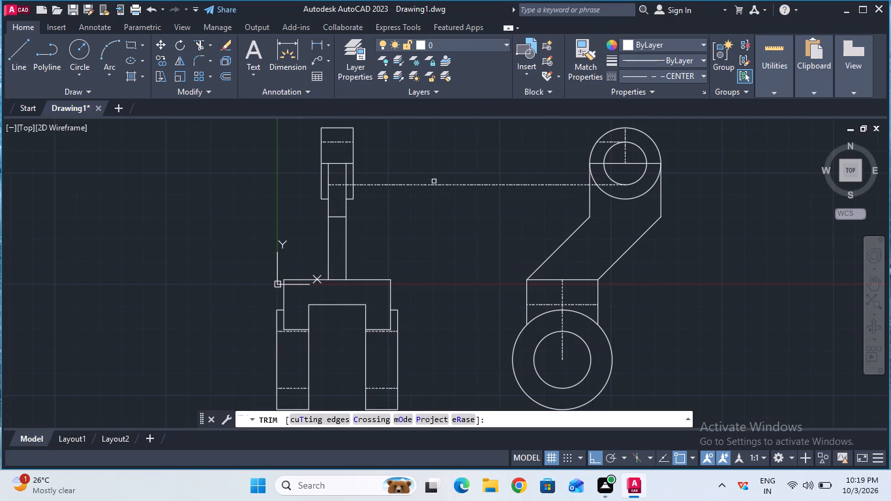
pyautogui.click(437, 184)
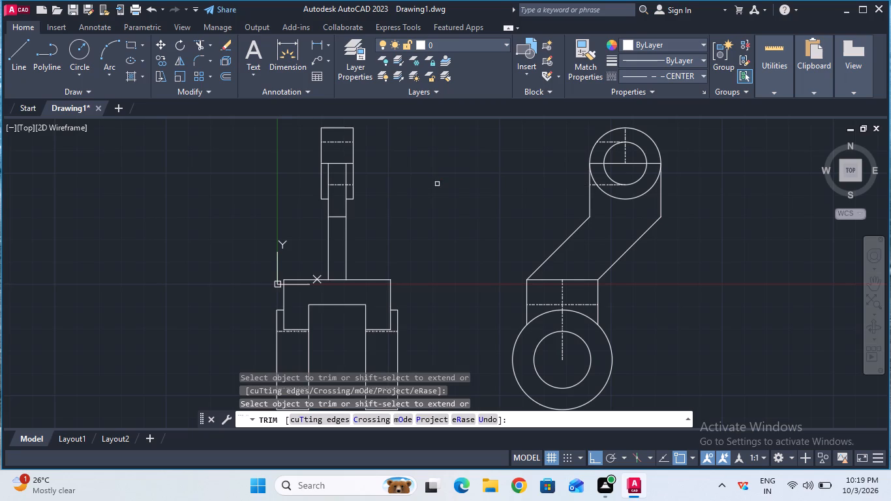
pyautogui.press('Escape')
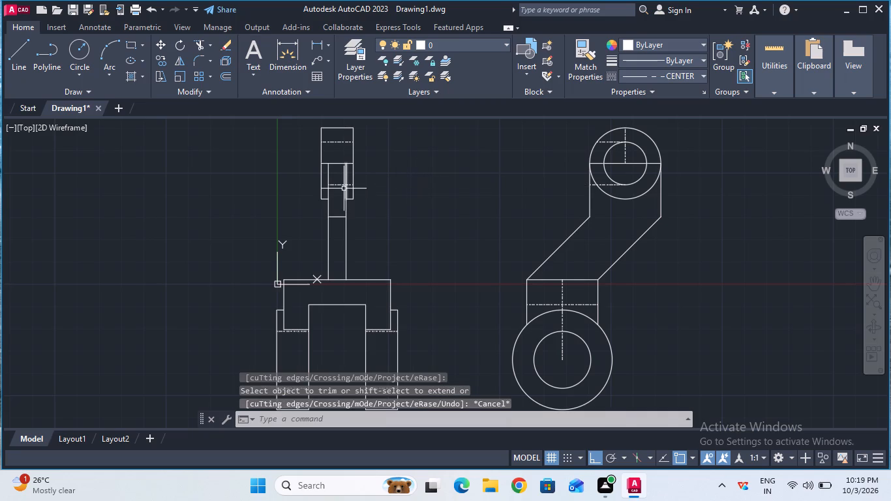
# Extend the bore-bottom CENTER line in the front view to the upper hub's left edge.
pyautogui.keyDown('ctrl'); pyautogui.scroll(1, 344, 188); pyautogui.keyUp('ctrl')
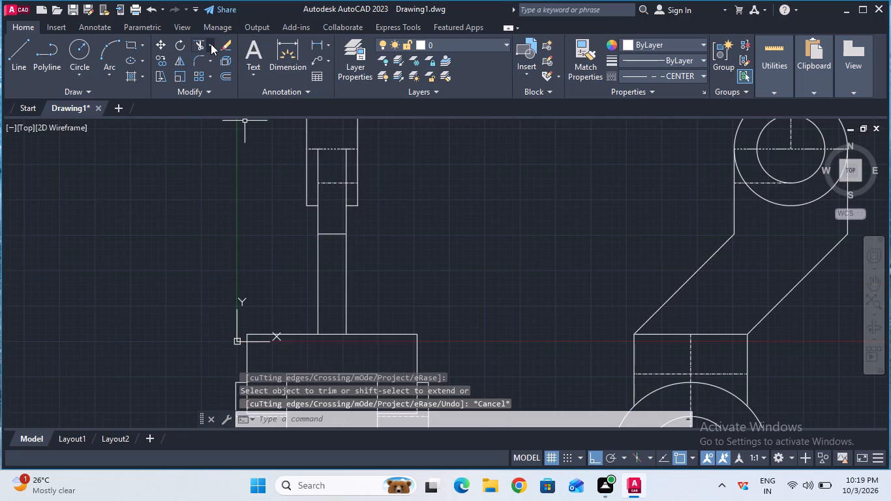
pyautogui.click(211, 44)
pyautogui.click(229, 98)
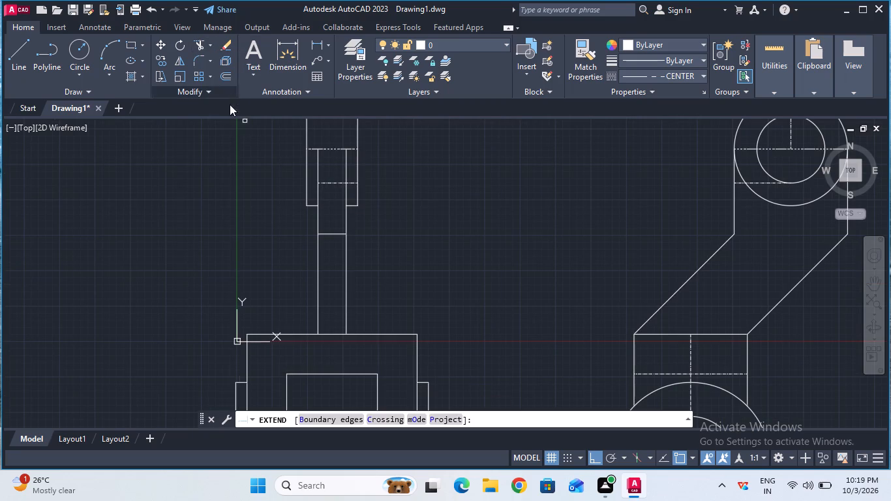
pyautogui.click(322, 184)
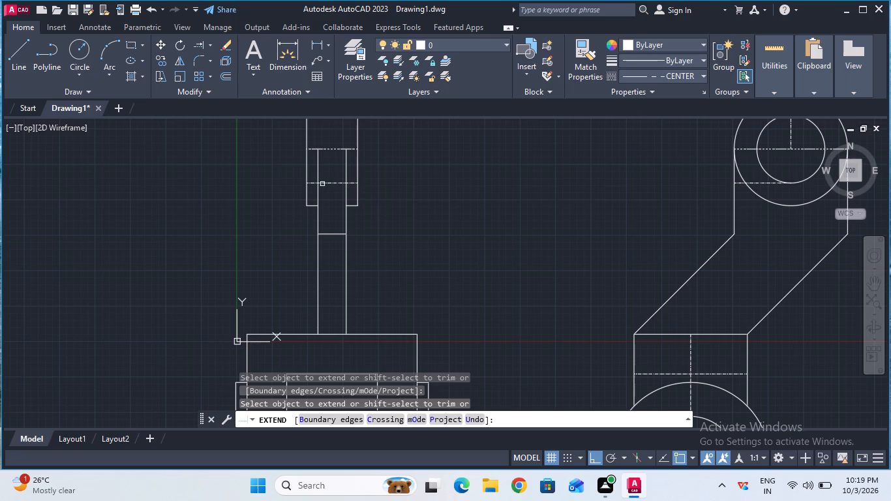
pyautogui.press('Escape')
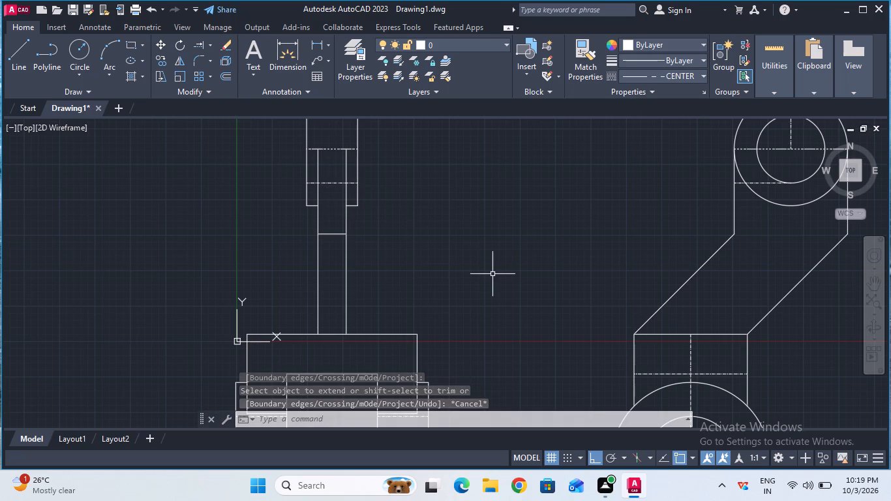
# Join all the geometry of the front and side views with the Join command.
pyautogui.keyDown('ctrl'); pyautogui.scroll(-1, 492, 274); pyautogui.keyUp('ctrl')
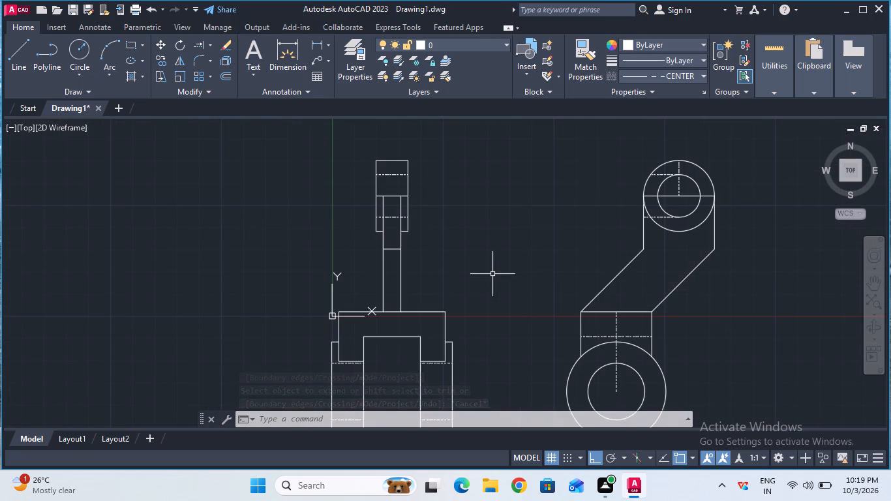
pyautogui.keyDown('ctrl'); pyautogui.scroll(-2, 492, 274); pyautogui.keyUp('ctrl')
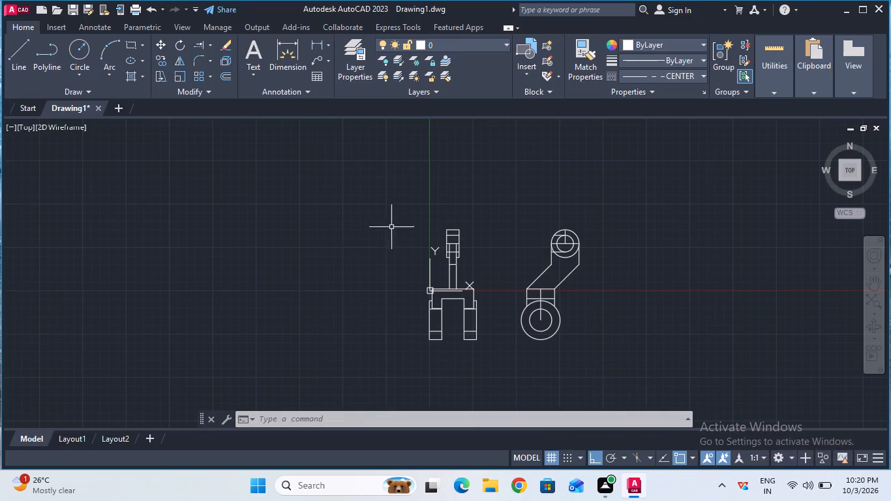
pyautogui.click(333, 174)
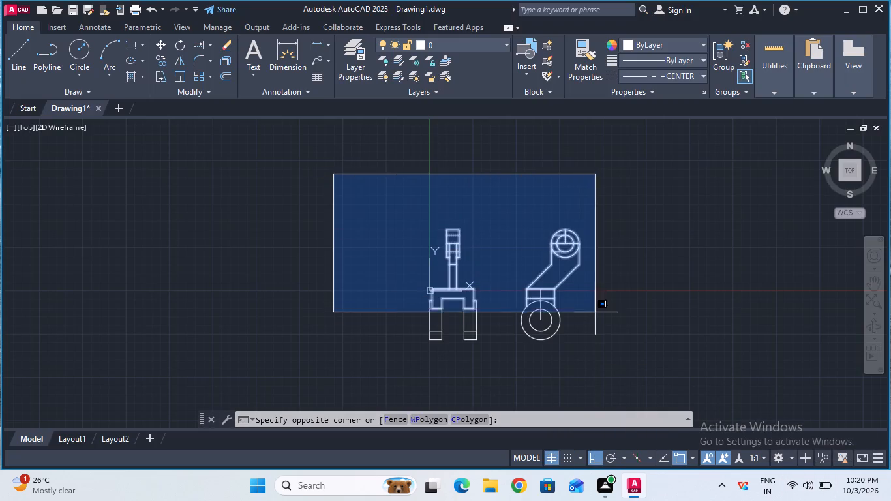
pyautogui.click(625, 381)
pyautogui.write('join')
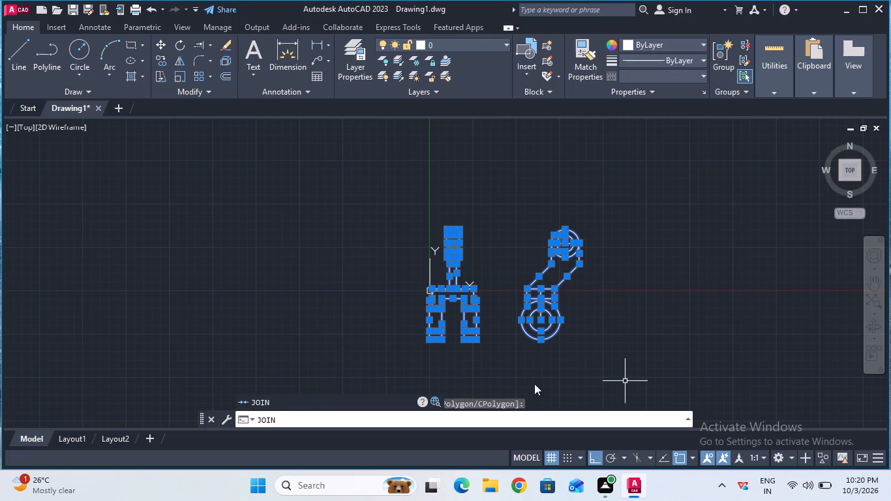
pyautogui.click(290, 404)
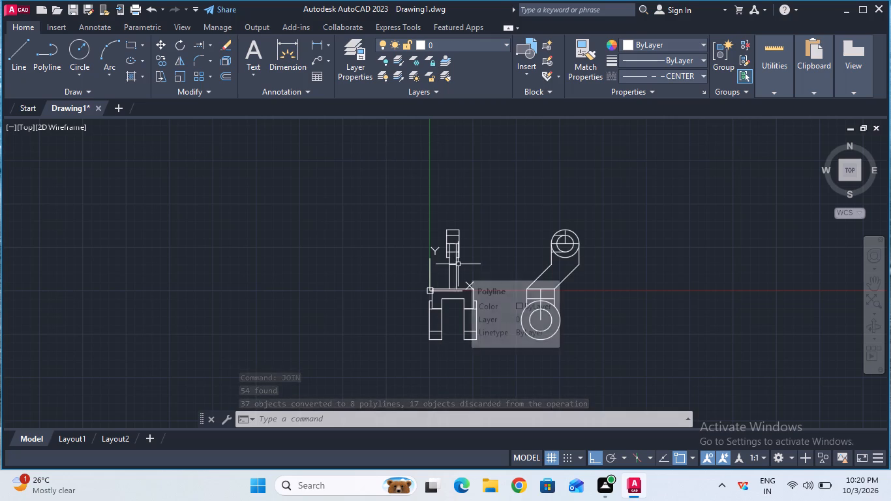
# Erase the two short horizontal CENTER lines running left from the inner circle of the side view's upper boss.
pyautogui.keyDown('ctrl'); pyautogui.scroll(1, 458, 264); pyautogui.keyUp('ctrl')
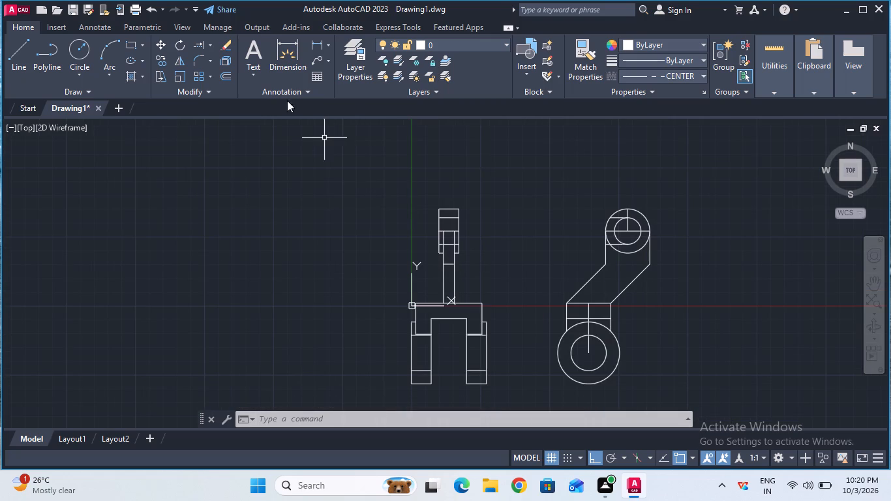
pyautogui.click(228, 42)
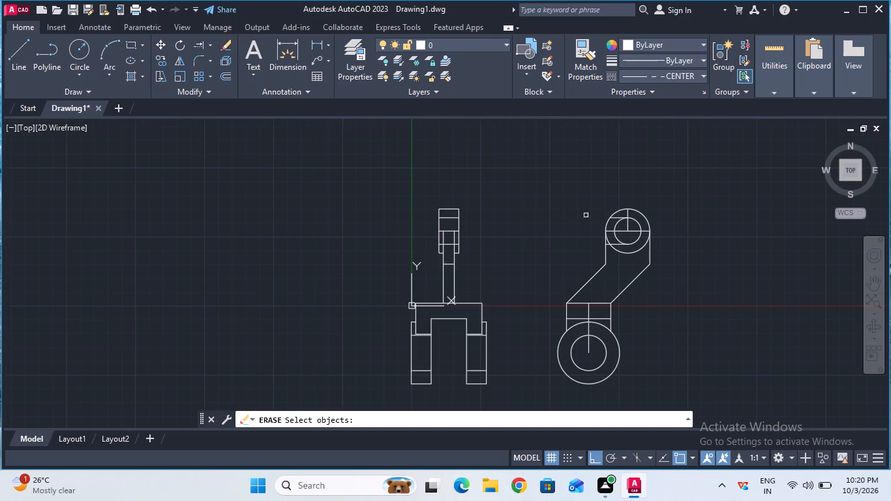
pyautogui.click(614, 218)
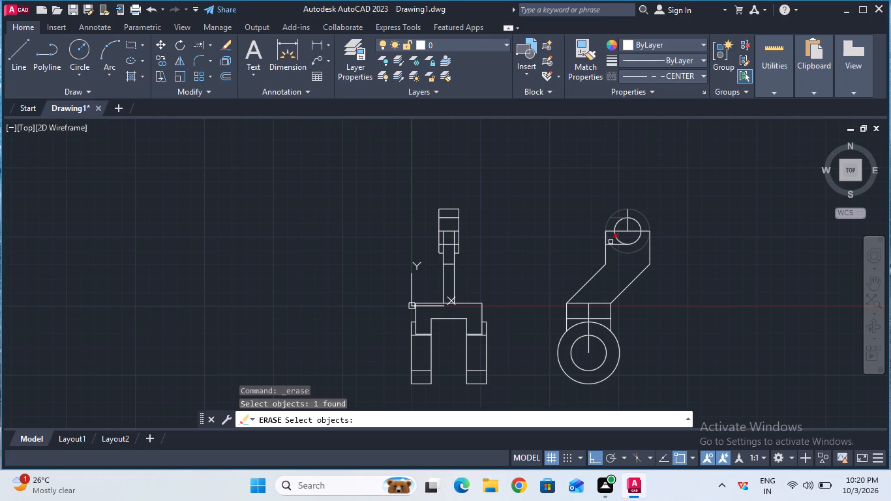
pyautogui.press('Return')
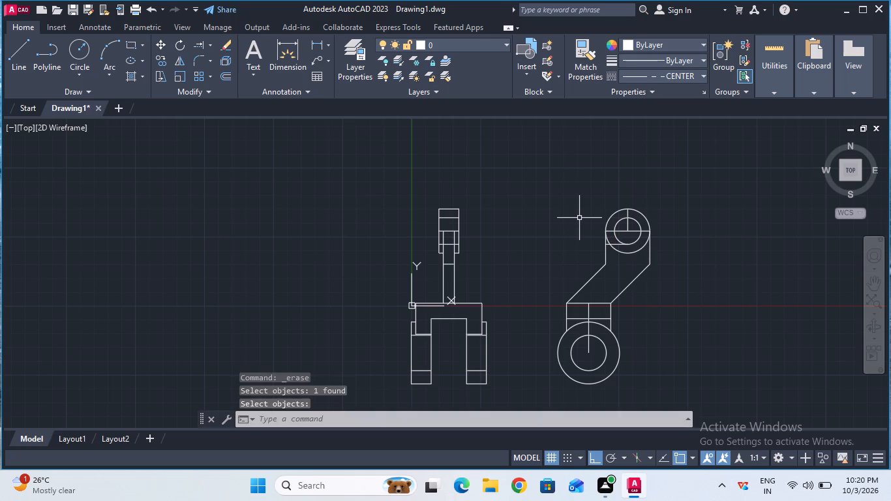
pyautogui.click(231, 48)
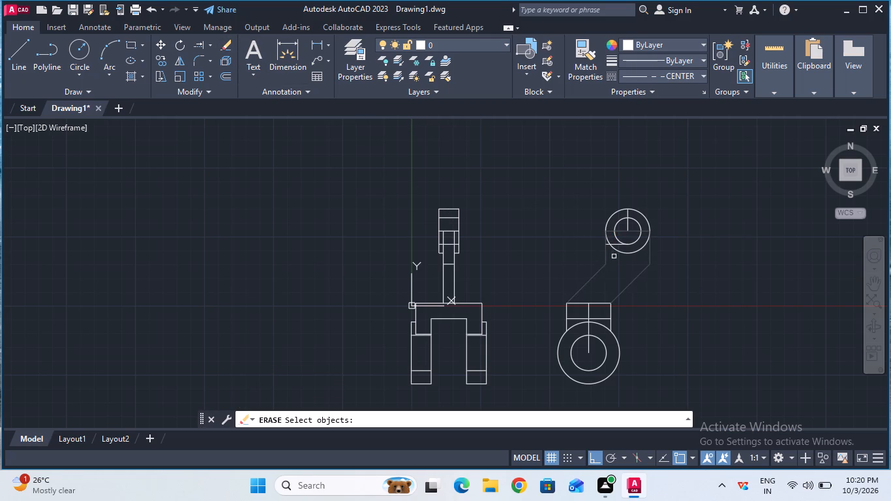
pyautogui.click(616, 245)
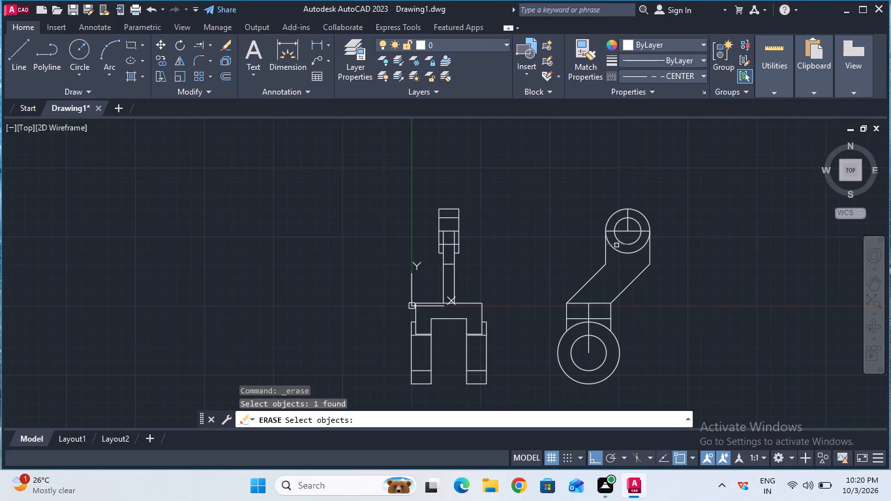
pyautogui.press('Return')
# Add a linear dimension for the width of the front-view fork's top edge, placed just above the edge.
pyautogui.keyDown('ctrl'); pyautogui.scroll(1, 545, 255); pyautogui.keyUp('ctrl')
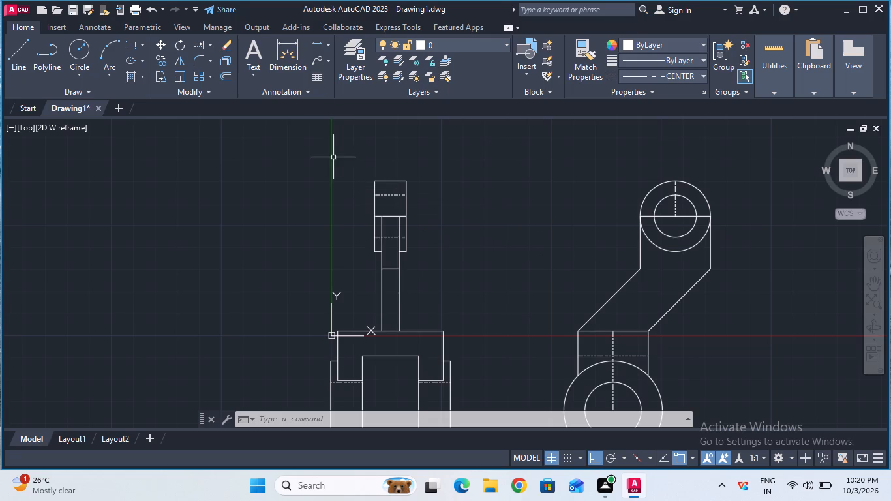
pyautogui.click(316, 44)
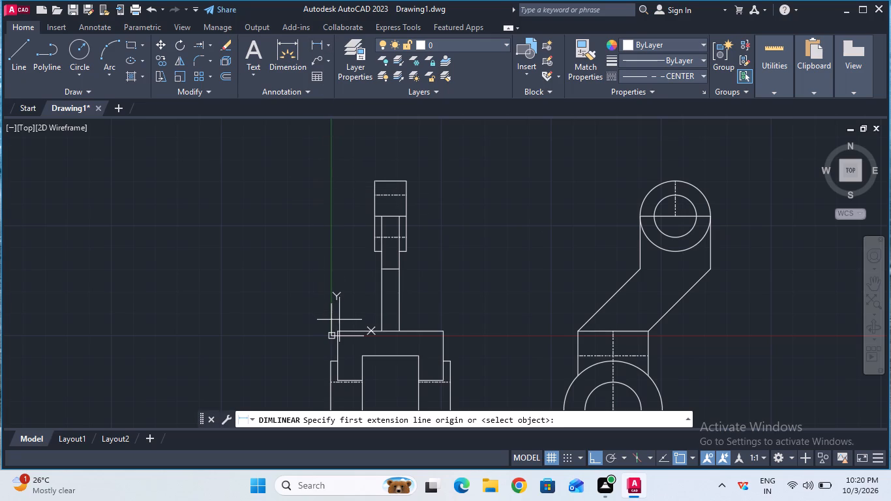
pyautogui.doubleClick(337, 331)
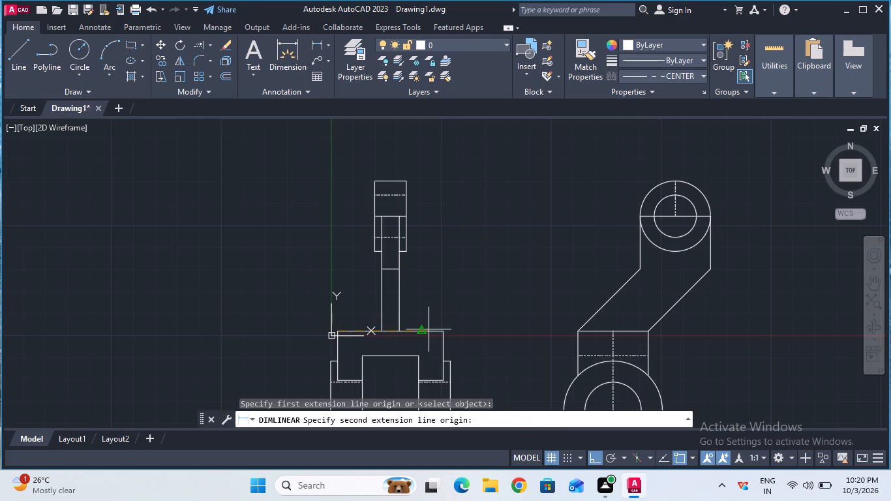
pyautogui.click(440, 331)
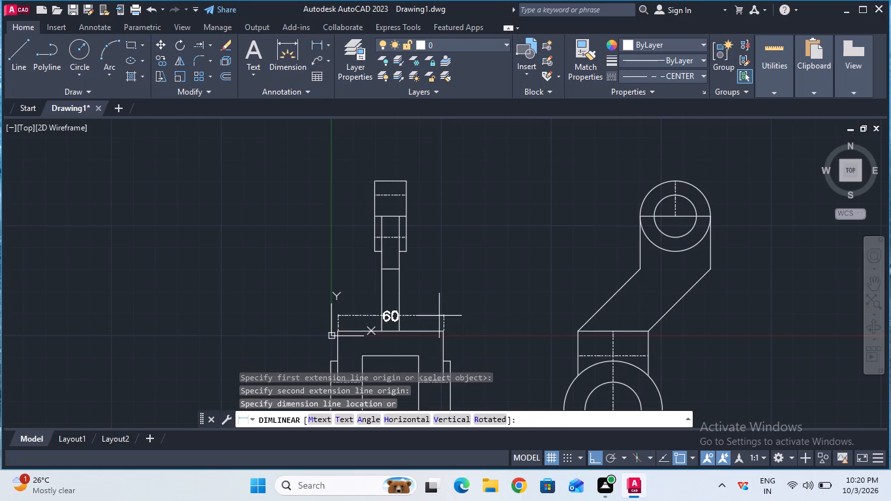
pyautogui.click(438, 305)
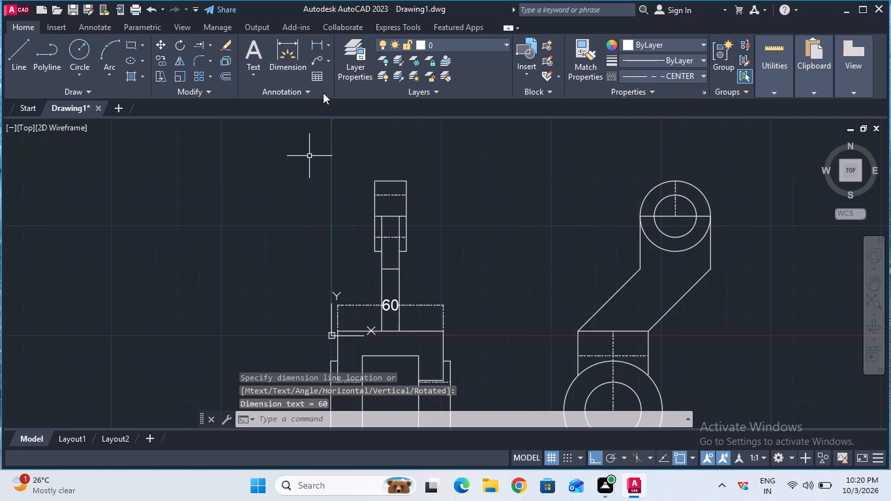
# Add a vertical linear dimension between the fork's top edge and the top of its slot, at mid-width in the front view.
pyautogui.click(314, 40)
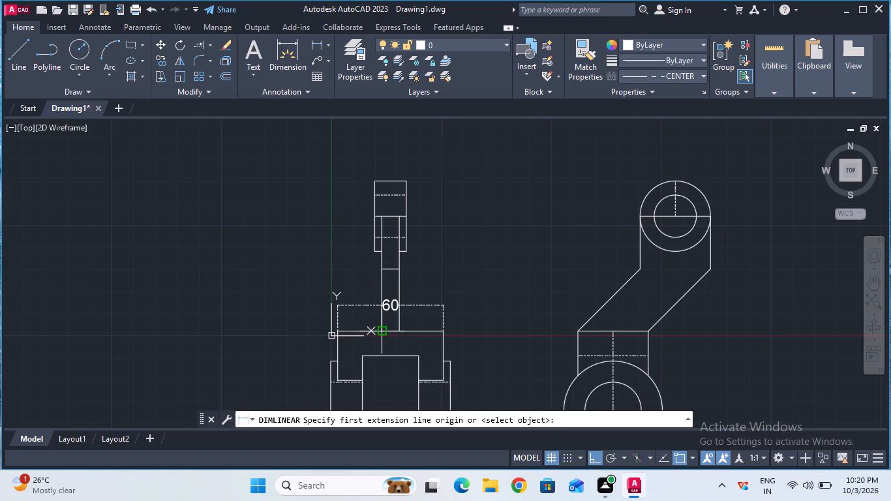
pyautogui.click(392, 335)
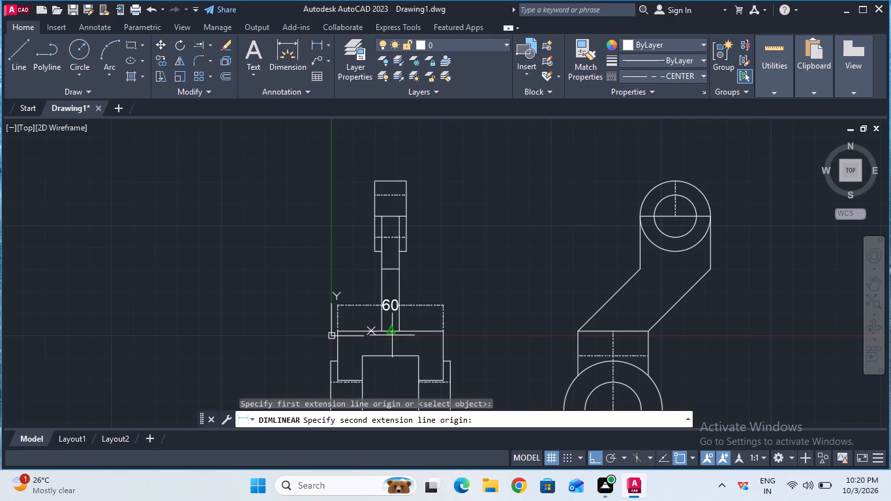
pyautogui.click(388, 356)
pyautogui.click(383, 356)
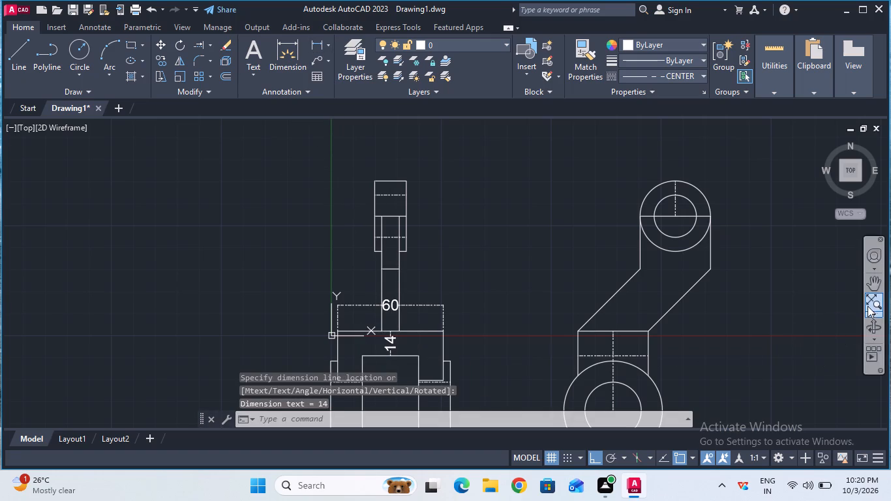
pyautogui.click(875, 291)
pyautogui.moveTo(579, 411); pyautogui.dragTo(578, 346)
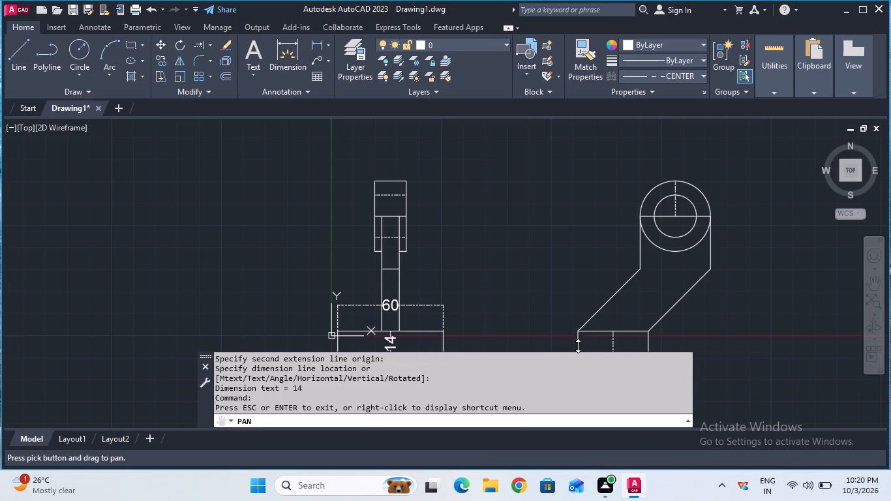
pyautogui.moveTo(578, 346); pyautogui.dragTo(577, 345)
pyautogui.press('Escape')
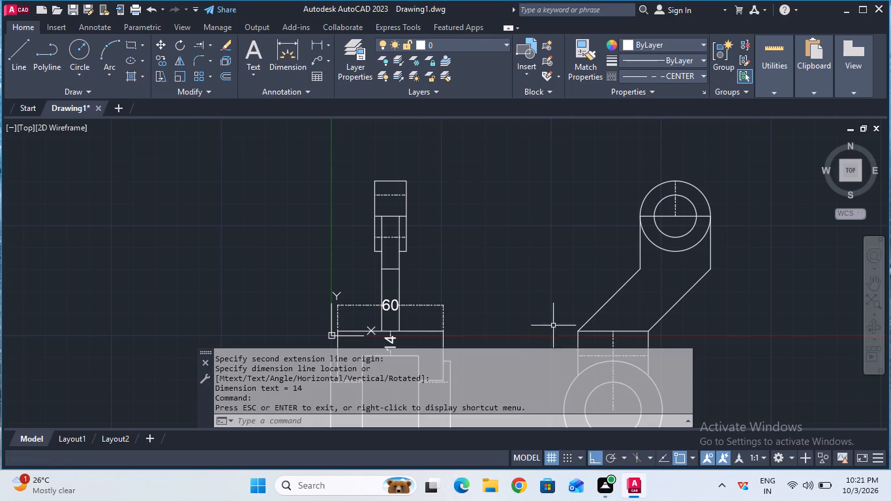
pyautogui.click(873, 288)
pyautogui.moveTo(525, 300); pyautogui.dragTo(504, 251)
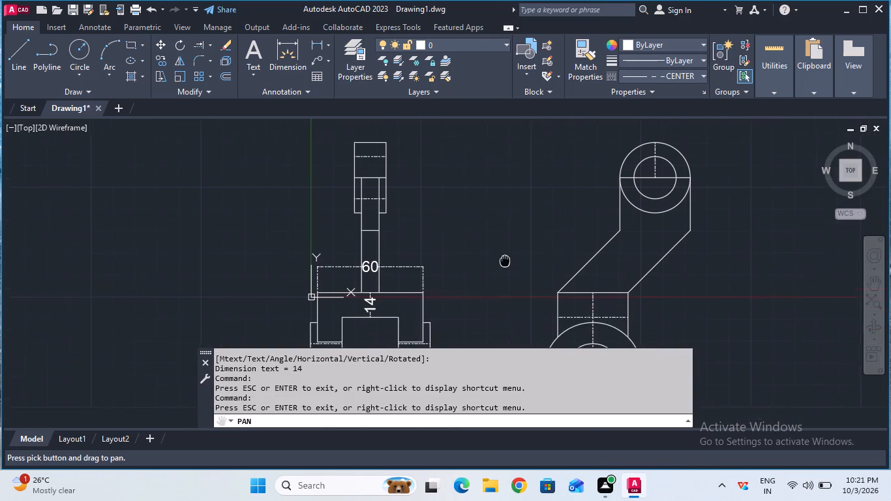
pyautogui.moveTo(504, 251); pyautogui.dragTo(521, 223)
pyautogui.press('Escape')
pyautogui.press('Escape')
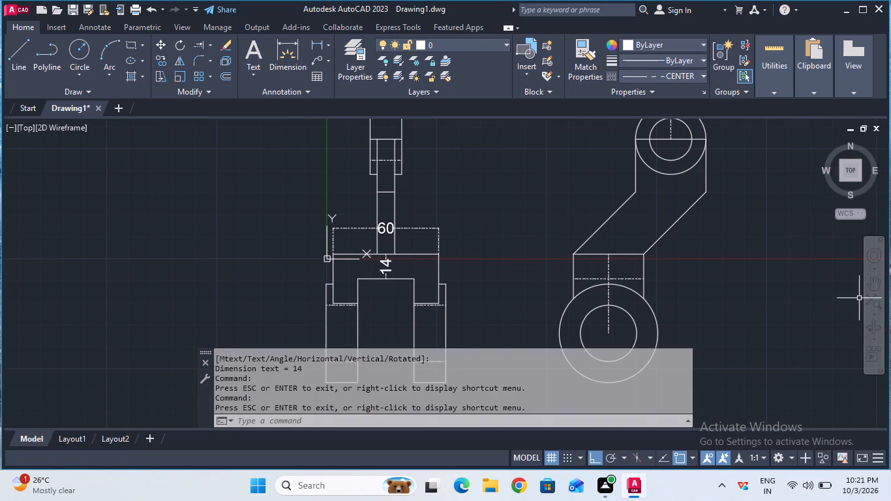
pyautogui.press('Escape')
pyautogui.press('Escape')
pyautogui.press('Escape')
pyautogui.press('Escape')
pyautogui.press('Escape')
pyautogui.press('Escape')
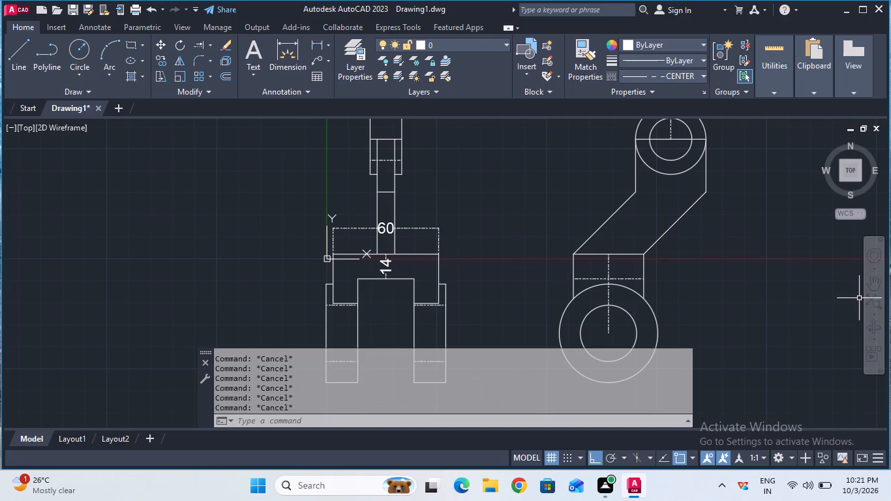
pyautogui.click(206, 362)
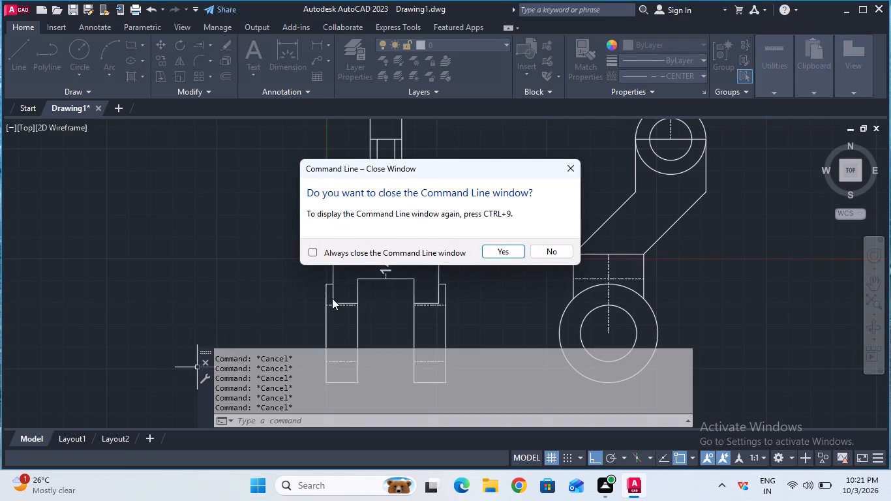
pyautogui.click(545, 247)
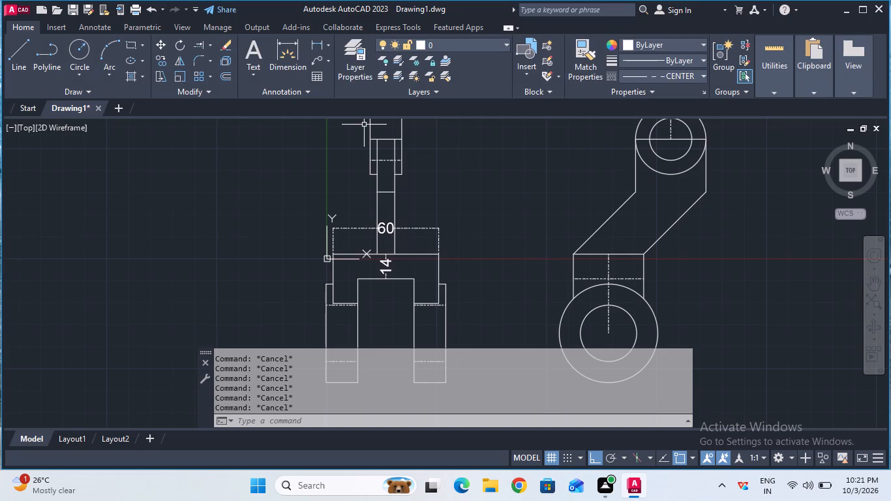
# Dimension the horizontal offset between the lower left hub's outer edge and the fork's left edge in the front view.
pyautogui.click(316, 46)
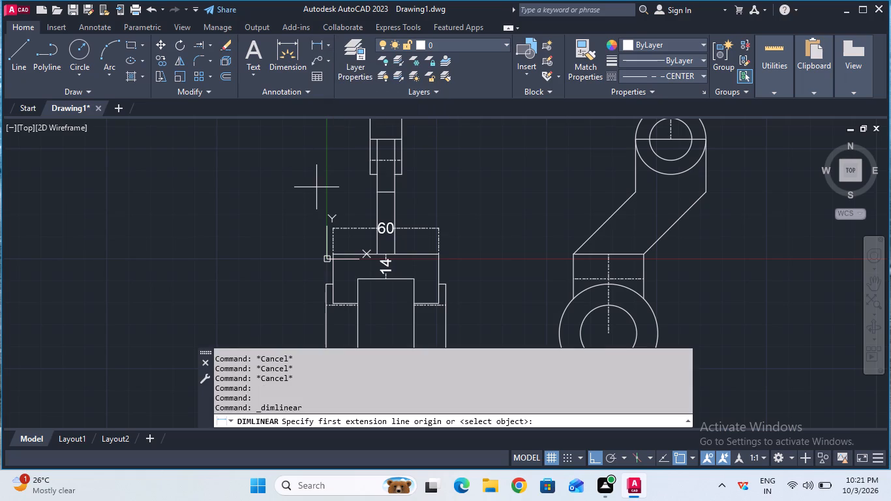
pyautogui.click(325, 286)
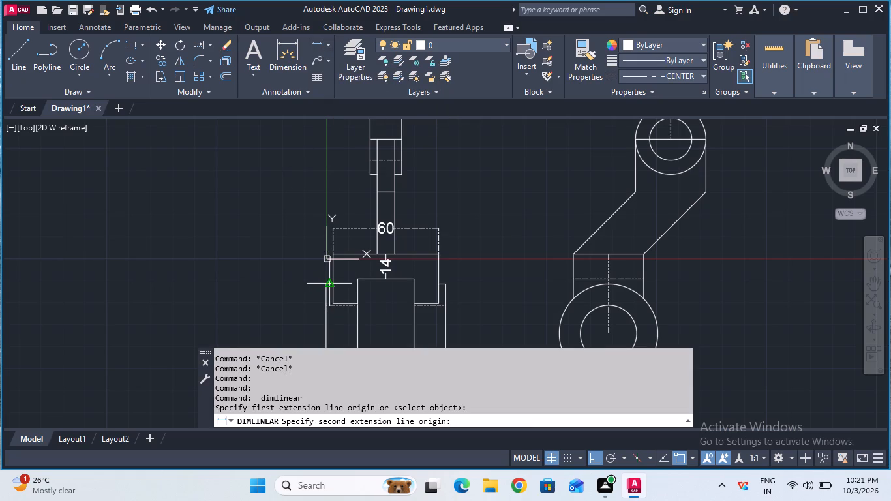
pyautogui.click(335, 288)
pyautogui.click(333, 277)
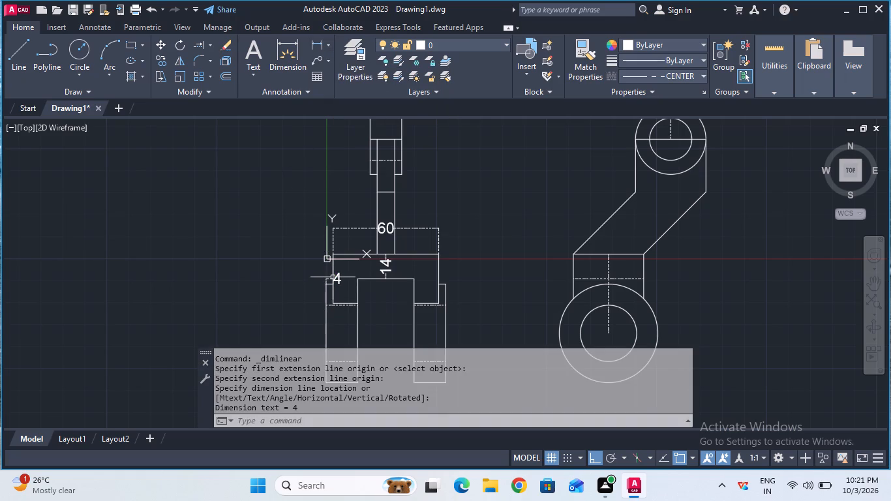
# Add a vertical linear dimension for the full height of the front view's lower left hub, placed left of it.
pyautogui.click(877, 289)
pyautogui.moveTo(768, 357); pyautogui.dragTo(757, 237)
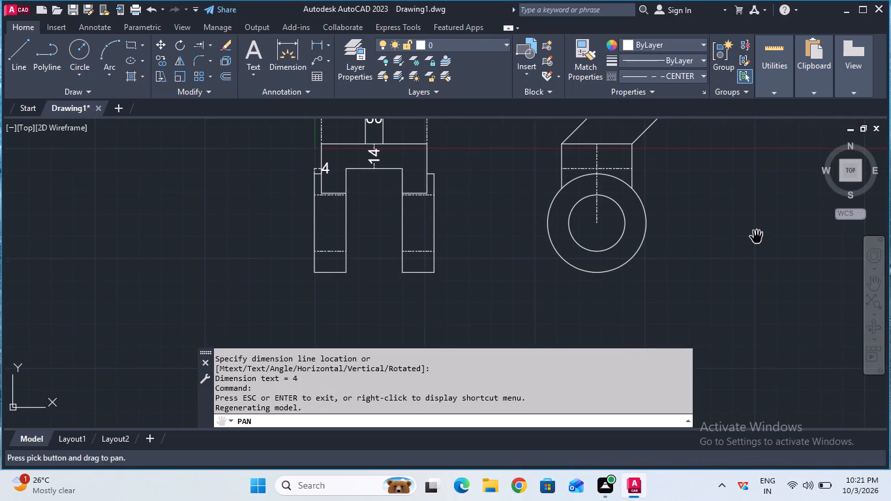
pyautogui.press('Escape')
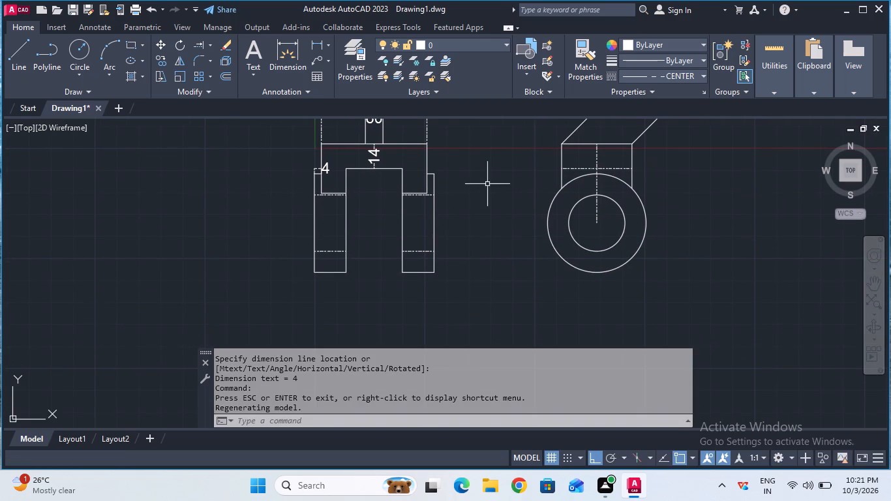
pyautogui.click(312, 48)
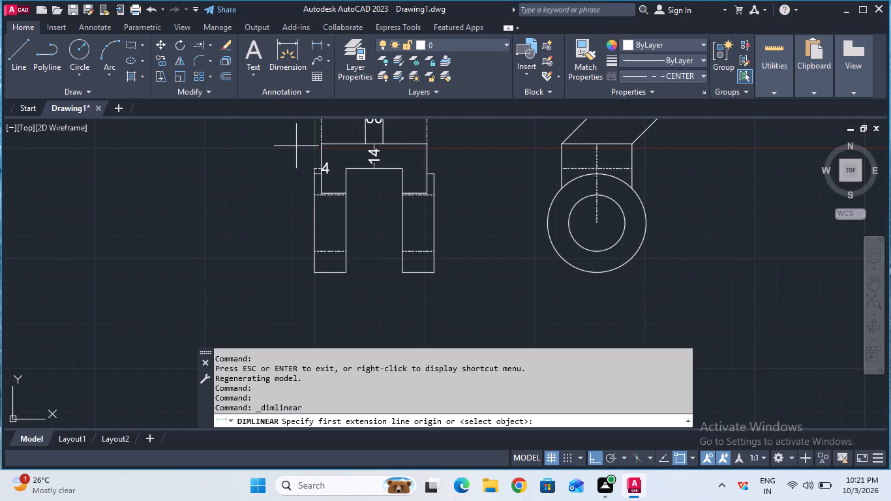
pyautogui.click(313, 175)
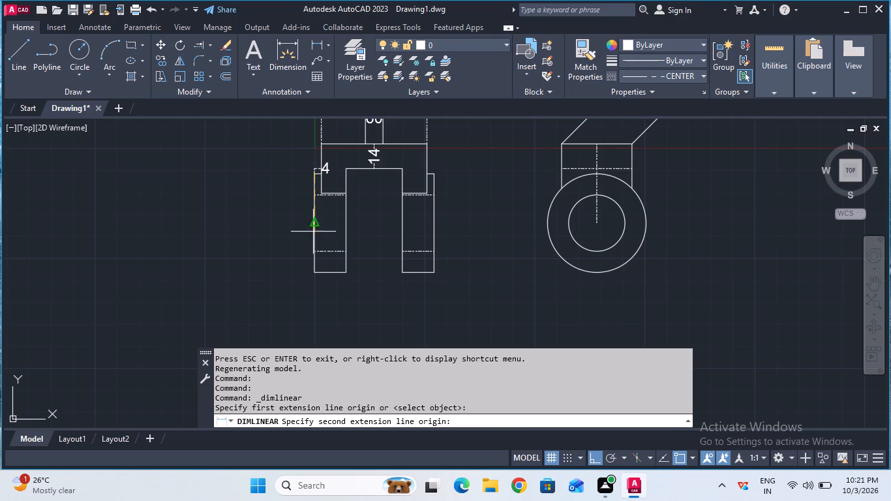
pyautogui.click(315, 267)
pyautogui.click(288, 269)
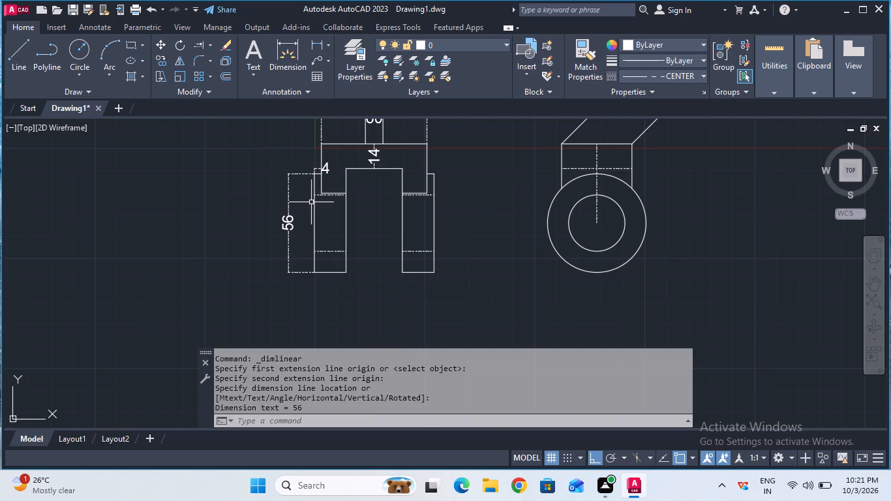
# Add a linear dimension for the width of the front view's lower left hub, placed just below its bottom edge.
pyautogui.click(316, 48)
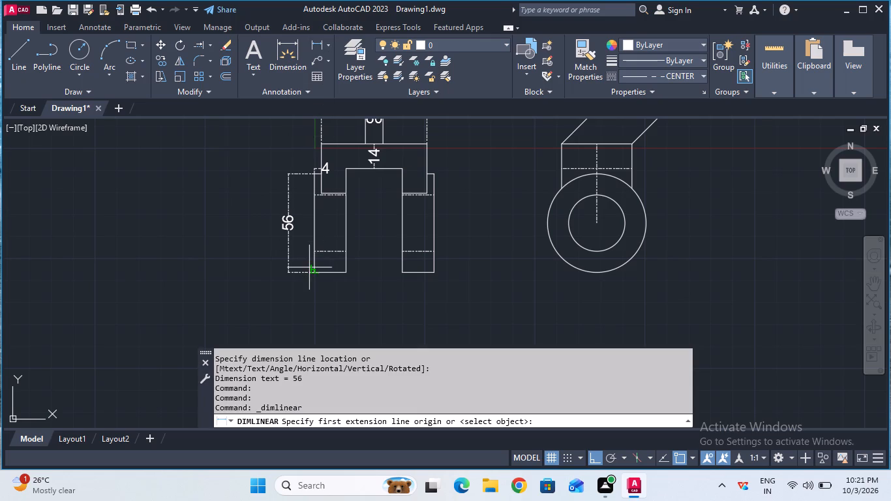
pyautogui.click(315, 274)
pyautogui.click(345, 275)
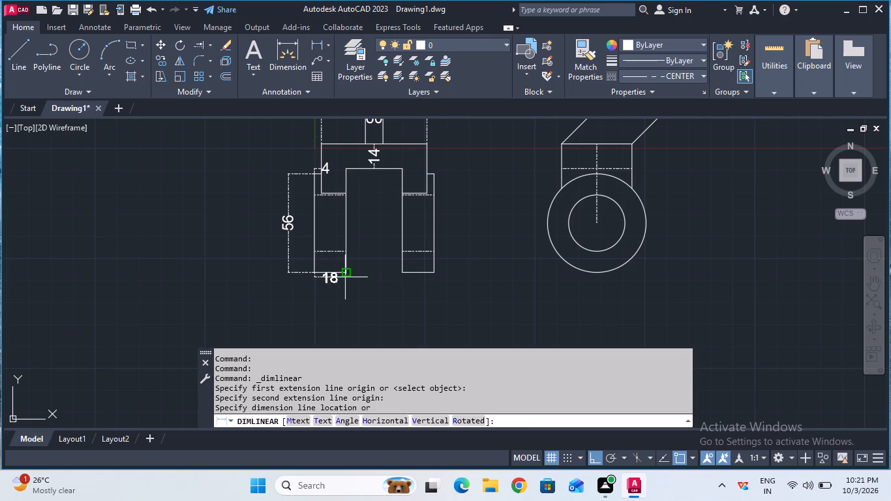
pyautogui.click(348, 292)
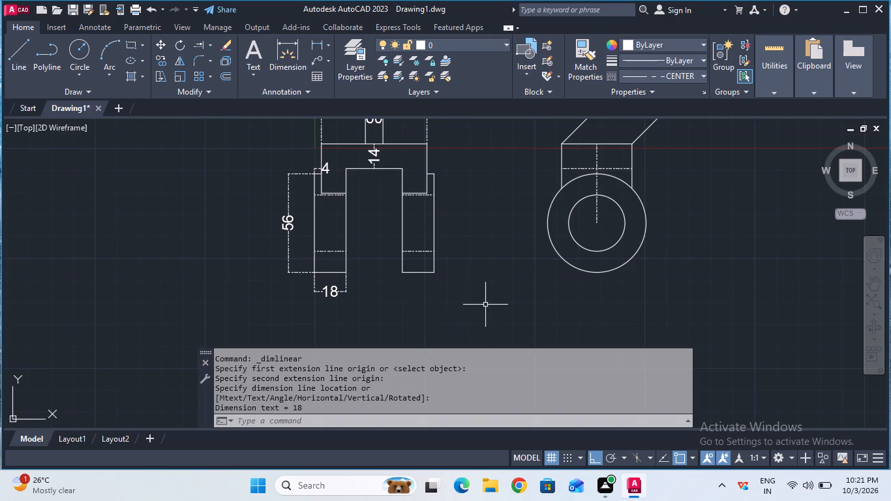
# Add a linear dimension for the width of the front view's lower right hub, placed below its bottom edge.
pyautogui.click(317, 35)
pyautogui.click(317, 46)
pyautogui.click(403, 275)
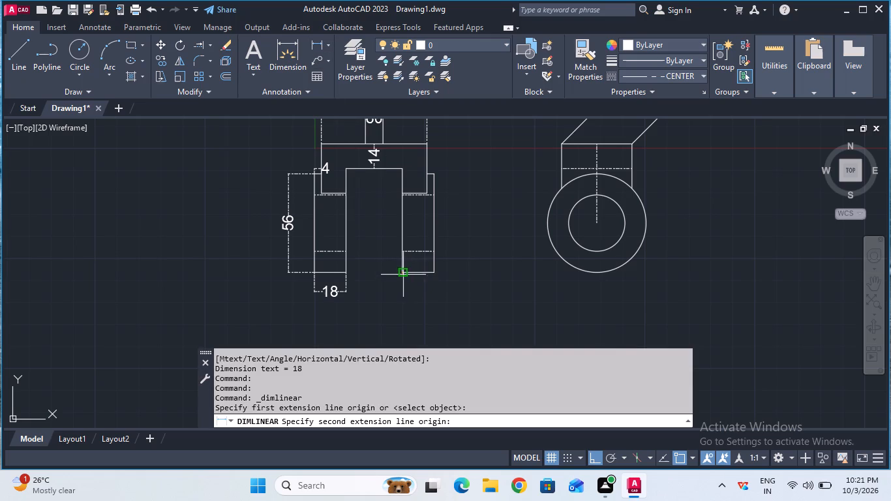
pyautogui.click(433, 273)
pyautogui.click(434, 299)
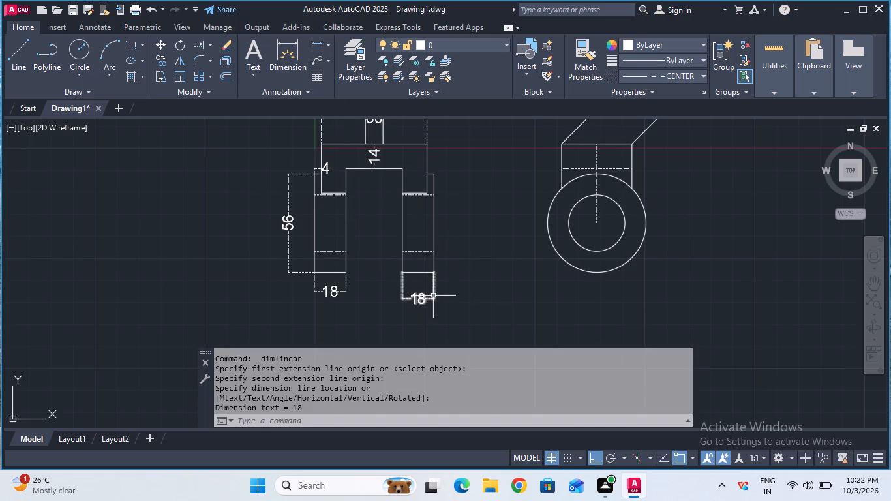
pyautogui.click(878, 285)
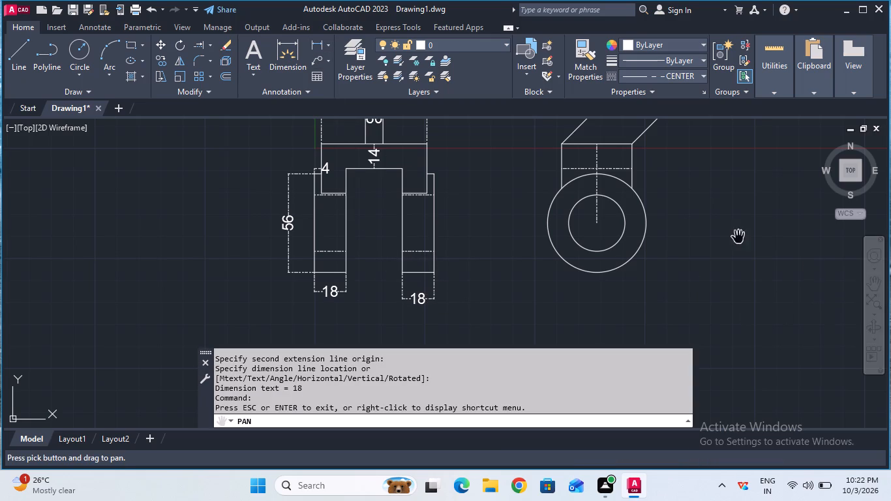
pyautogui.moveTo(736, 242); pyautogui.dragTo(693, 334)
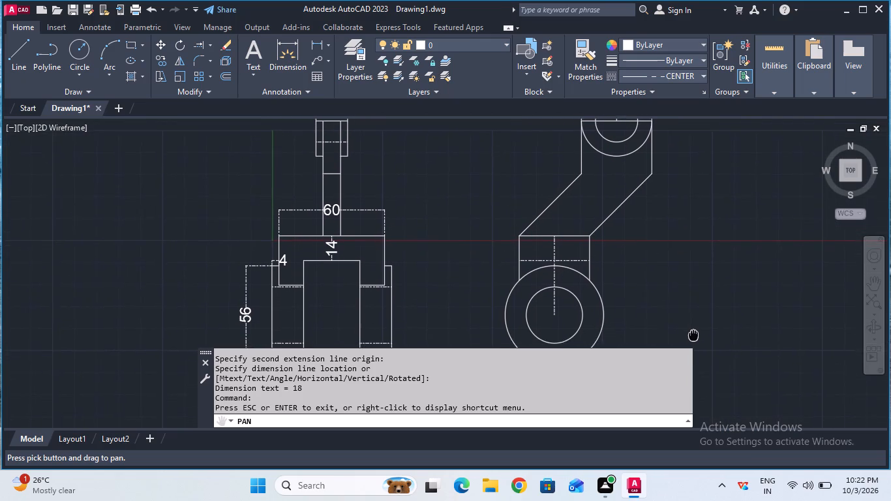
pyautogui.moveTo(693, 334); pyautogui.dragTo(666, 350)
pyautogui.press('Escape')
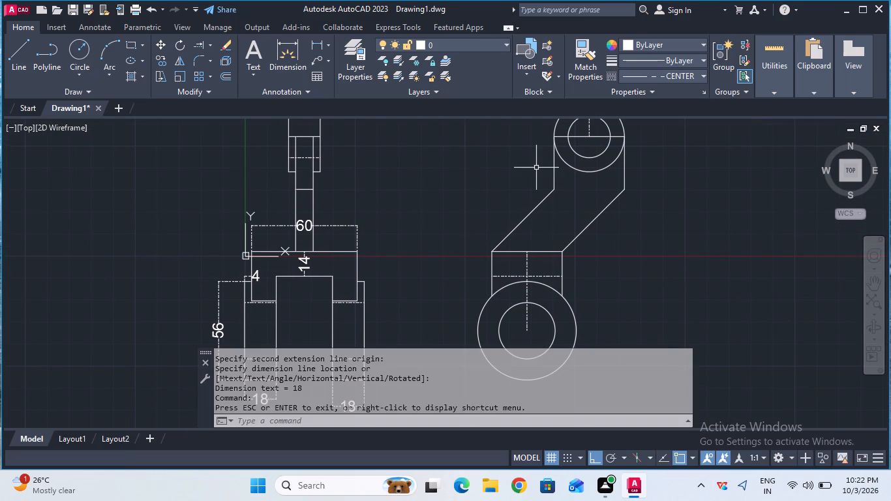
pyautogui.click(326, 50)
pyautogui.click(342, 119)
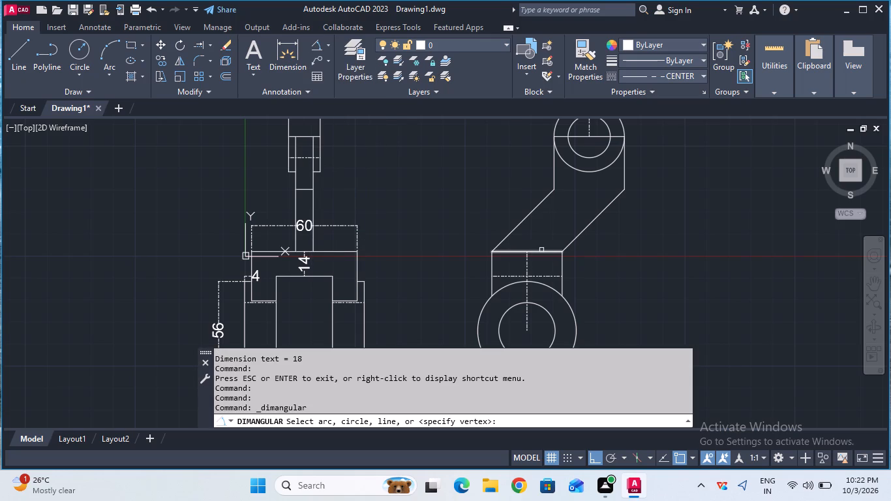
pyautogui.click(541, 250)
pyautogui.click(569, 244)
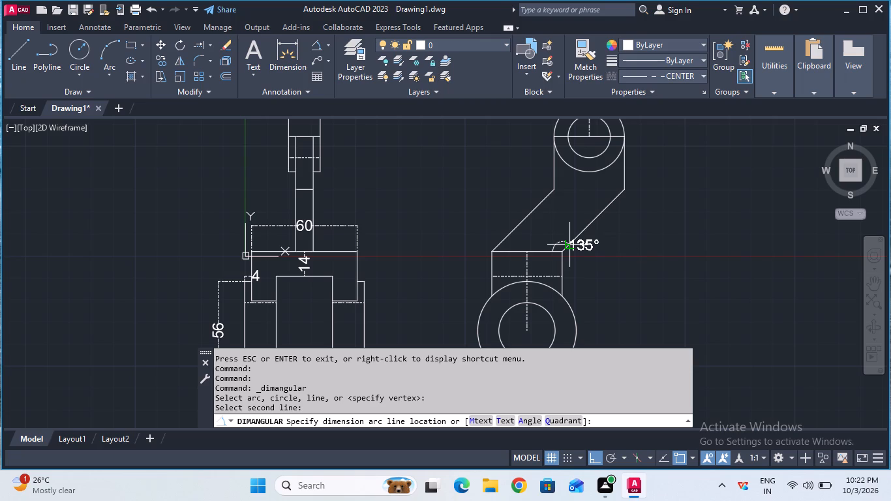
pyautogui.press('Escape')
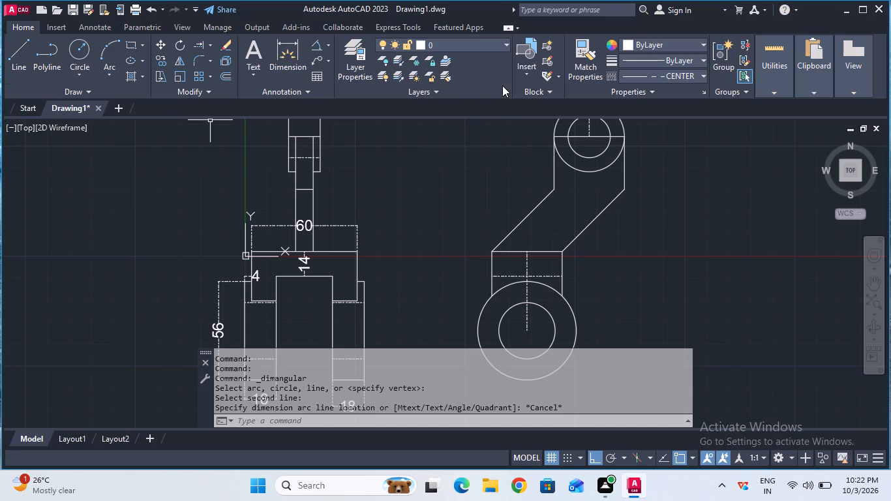
# With the linetype set to ByBlock, draw a short vertical line upward from the lower corner of the side-view arm's right sloped edge.
pyautogui.click(694, 74)
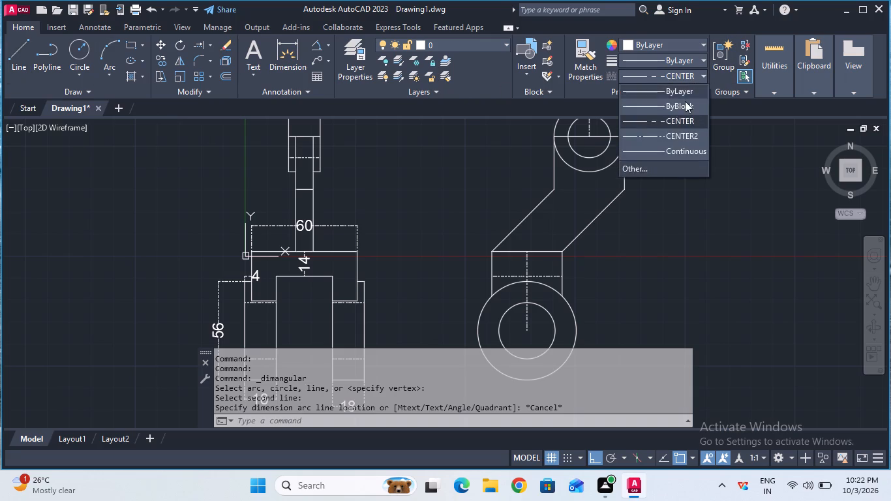
pyautogui.click(685, 103)
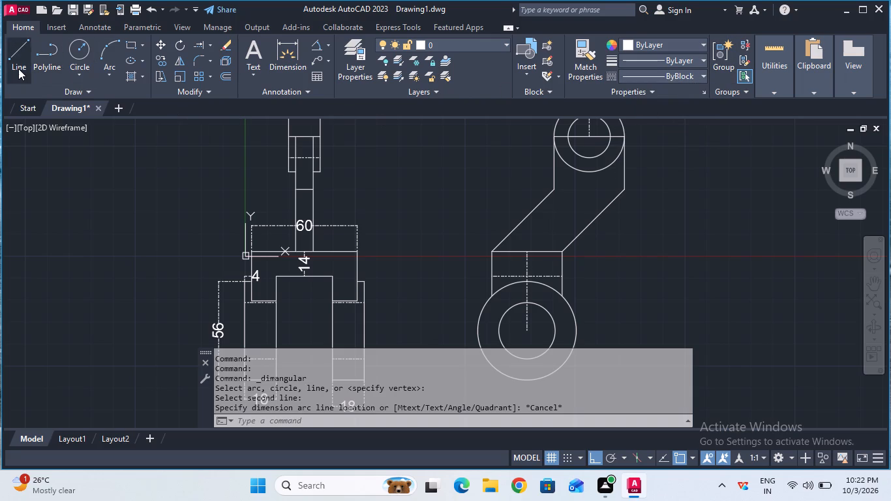
pyautogui.click(17, 68)
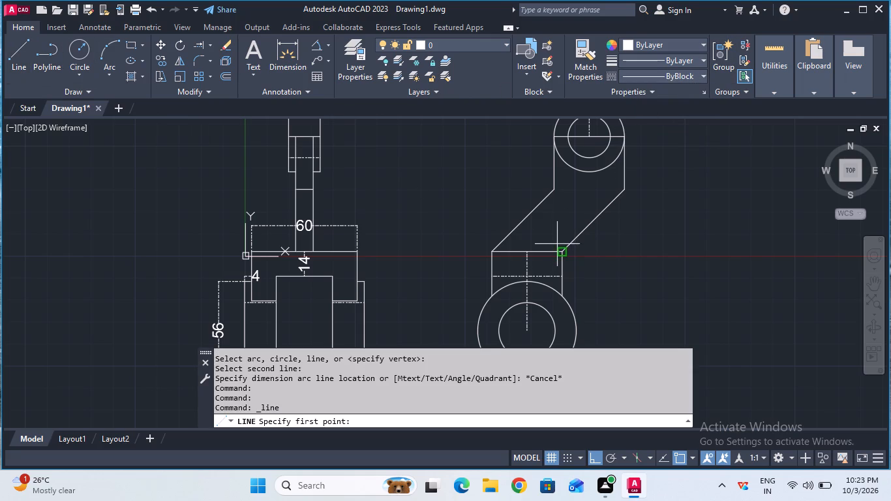
pyautogui.click(562, 252)
pyautogui.click(558, 226)
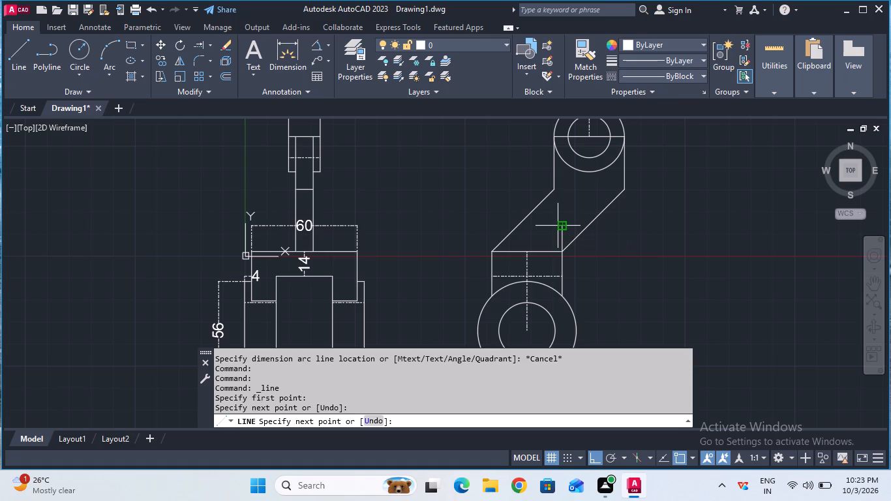
pyautogui.press('Escape')
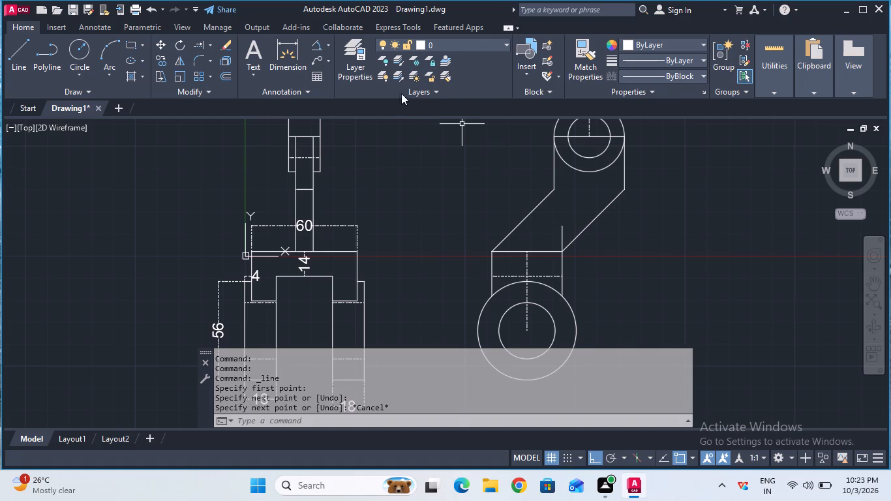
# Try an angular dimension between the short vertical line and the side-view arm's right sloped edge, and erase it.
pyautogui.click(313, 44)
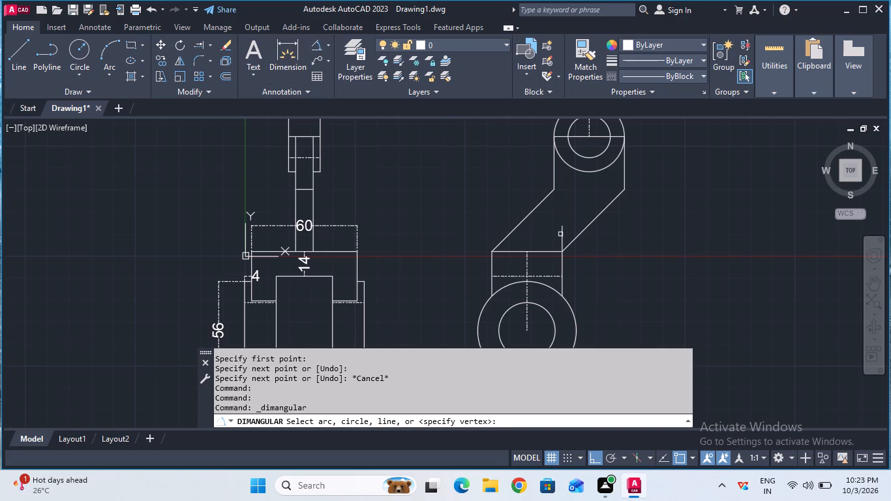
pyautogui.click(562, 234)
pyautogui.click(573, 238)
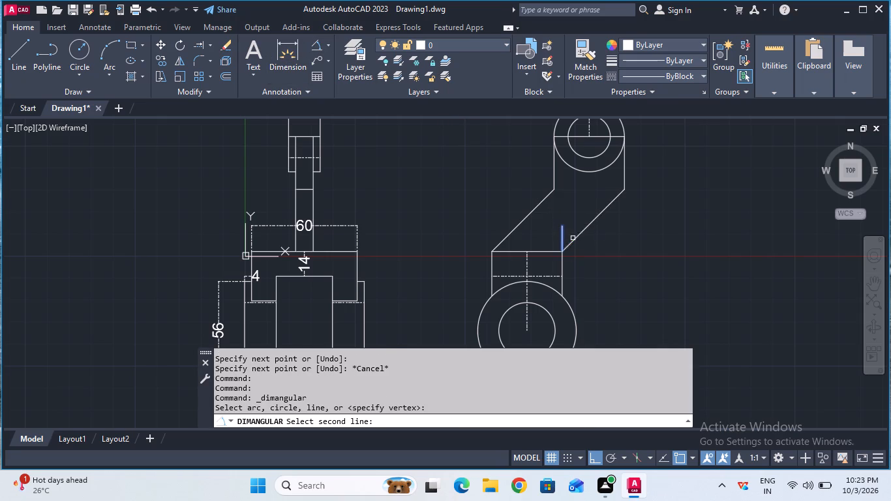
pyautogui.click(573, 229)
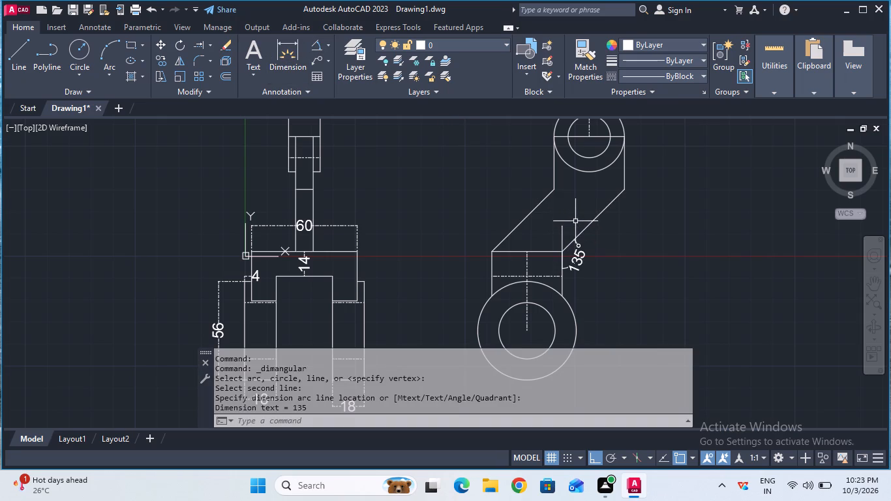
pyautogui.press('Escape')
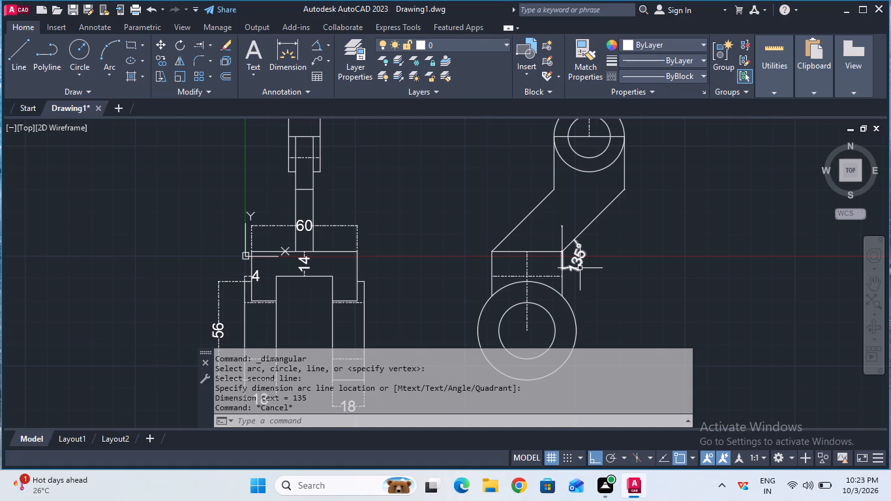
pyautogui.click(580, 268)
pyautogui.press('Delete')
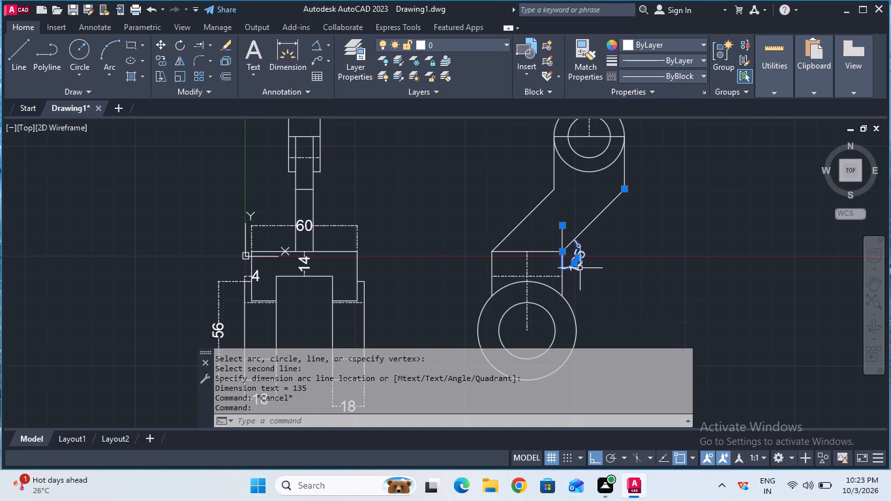
# Add an angular dimension for the acute angle between the short vertical line and the side-view arm's right sloped edge.
pyautogui.click(318, 48)
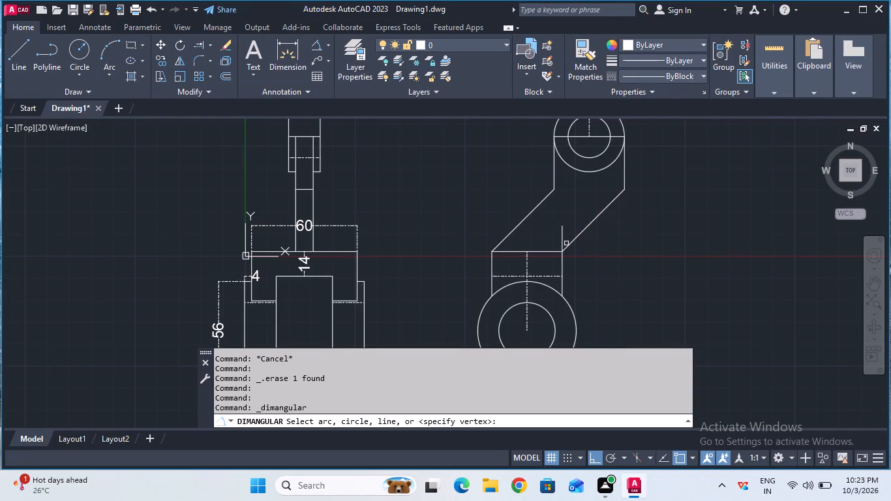
pyautogui.click(563, 243)
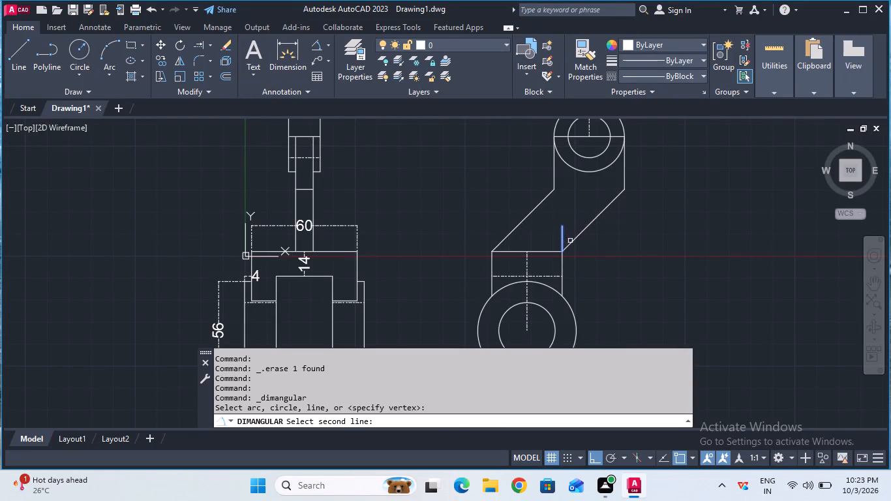
pyautogui.click(571, 241)
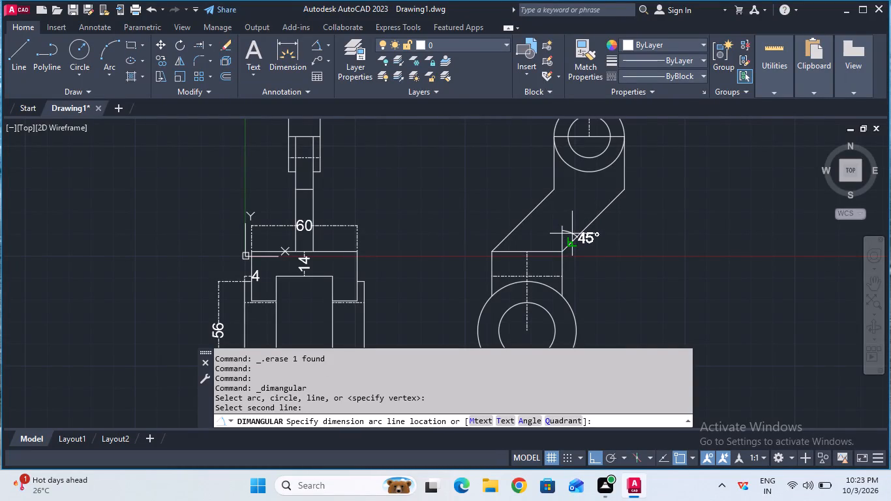
pyautogui.click(569, 237)
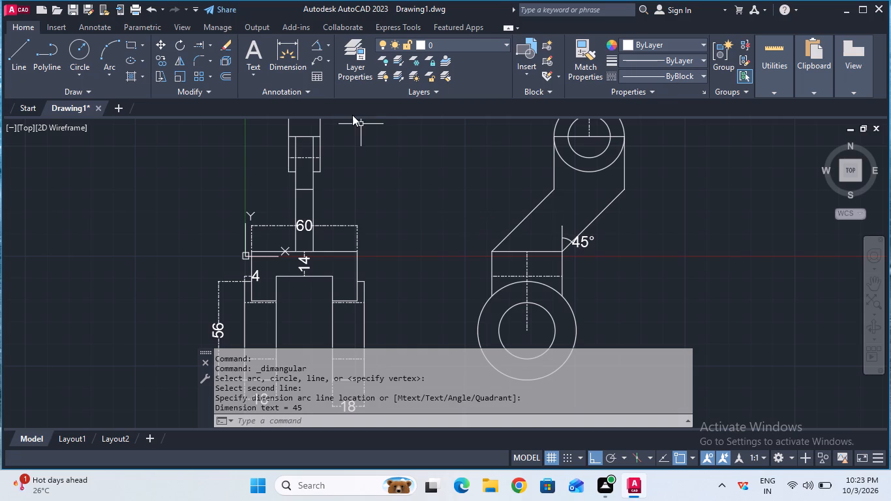
# Add a linear dimension for the width of the horizontal edge below the side-view arm's sloped section, placed just above the edge.
pyautogui.click(328, 48)
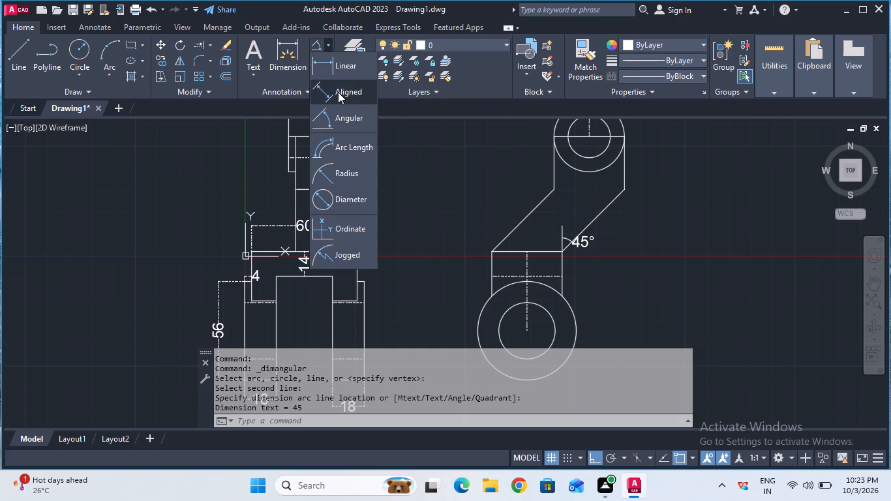
pyautogui.click(338, 77)
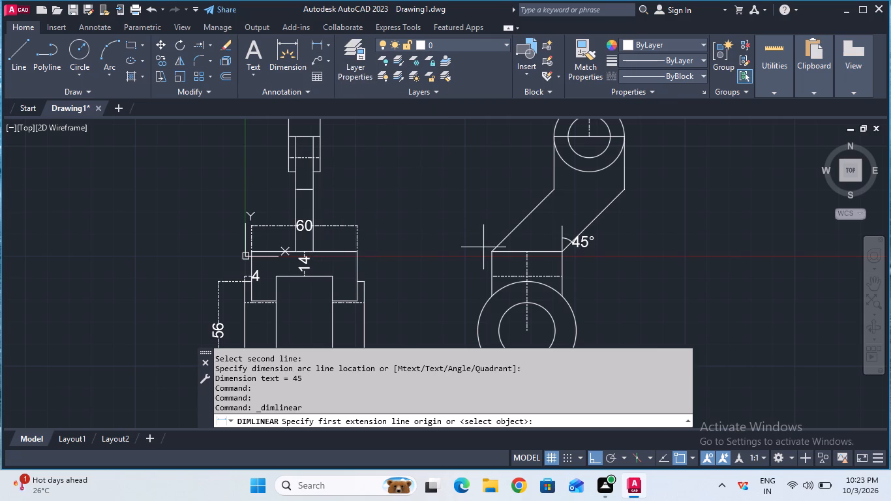
pyautogui.click(487, 249)
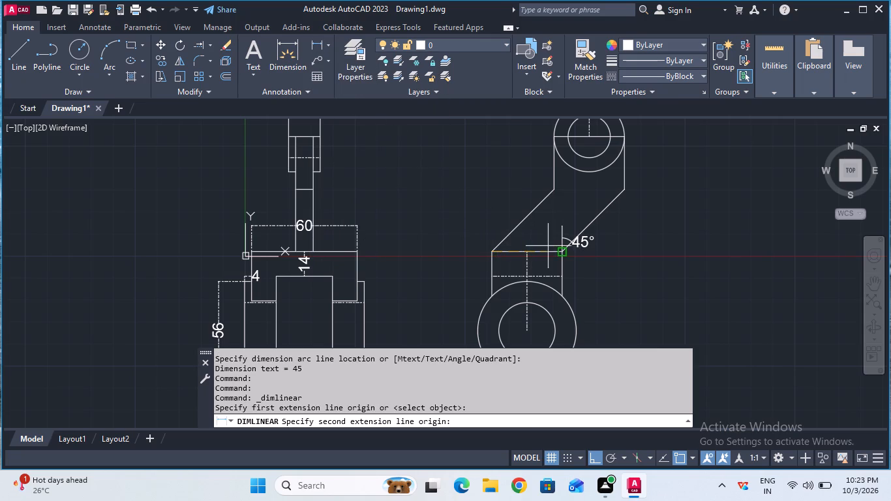
pyautogui.click(561, 251)
pyautogui.click(557, 241)
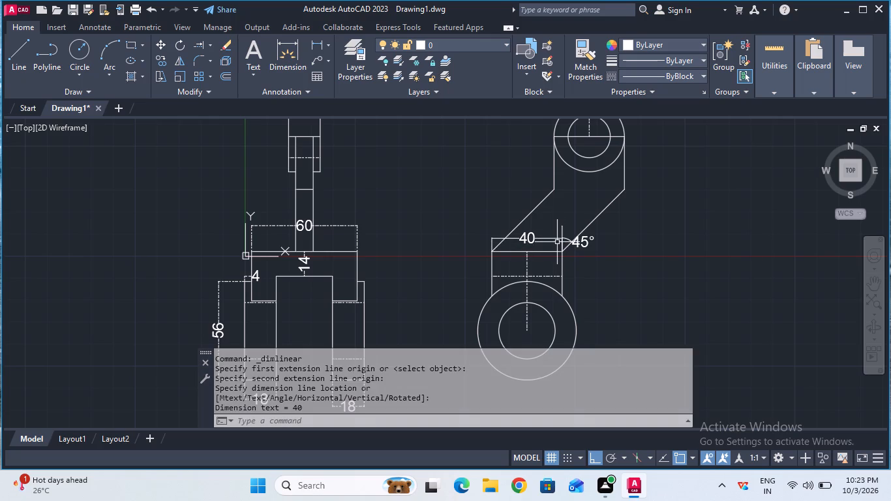
# Add an aligned dimension for the length of the side-view arm's right sloped edge, offset outward to its lower right.
pyautogui.click(330, 41)
pyautogui.click(337, 87)
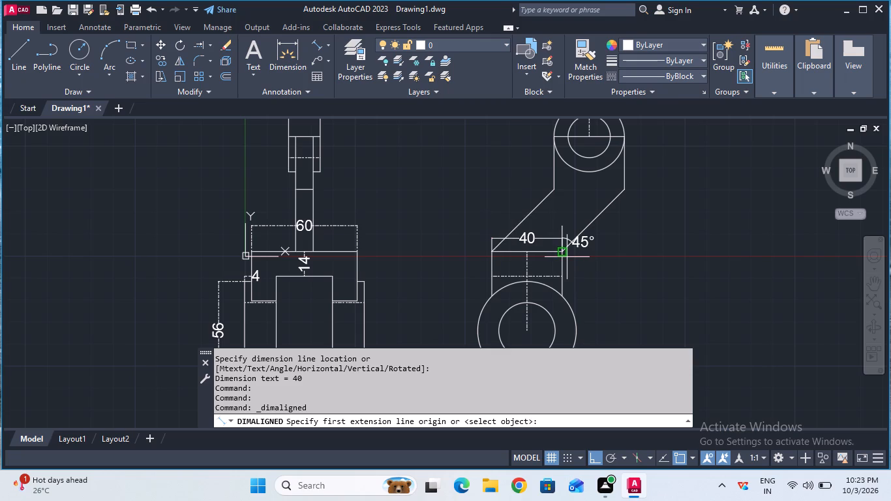
pyautogui.click(563, 251)
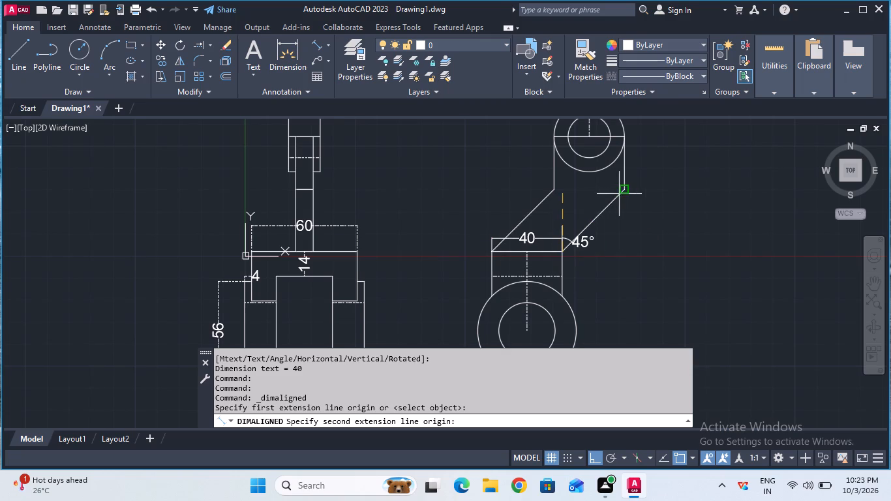
pyautogui.click(625, 189)
pyautogui.click(654, 211)
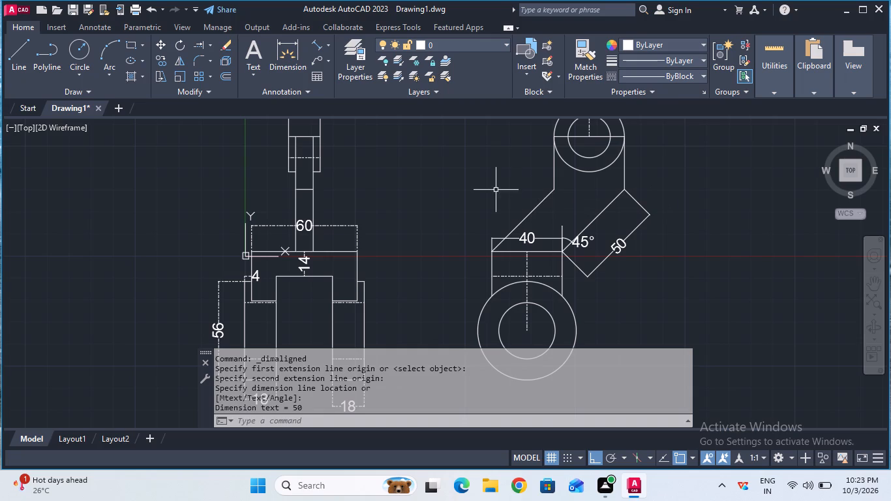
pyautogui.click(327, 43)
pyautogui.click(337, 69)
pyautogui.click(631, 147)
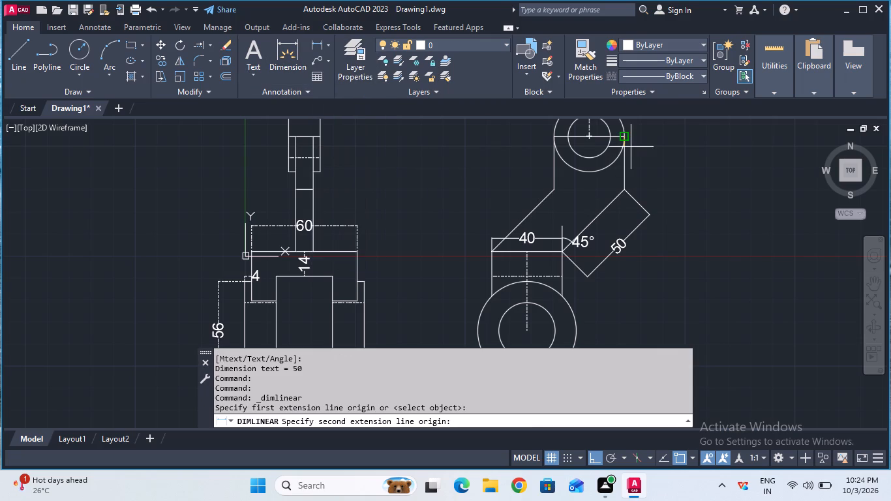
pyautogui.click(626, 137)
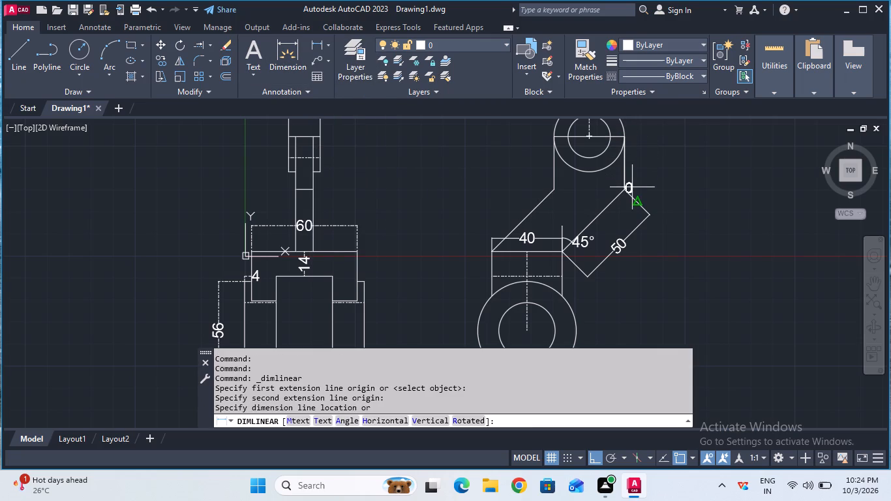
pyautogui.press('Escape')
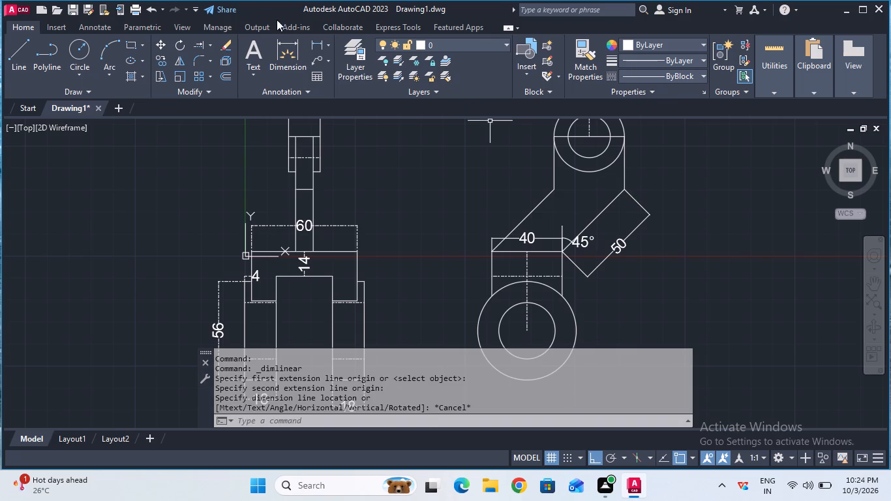
# Add a vertical linear dimension for the side-view arm's right straight edge, from the upper circle's quadrant to the bend, offset outward to its right.
pyautogui.click(314, 40)
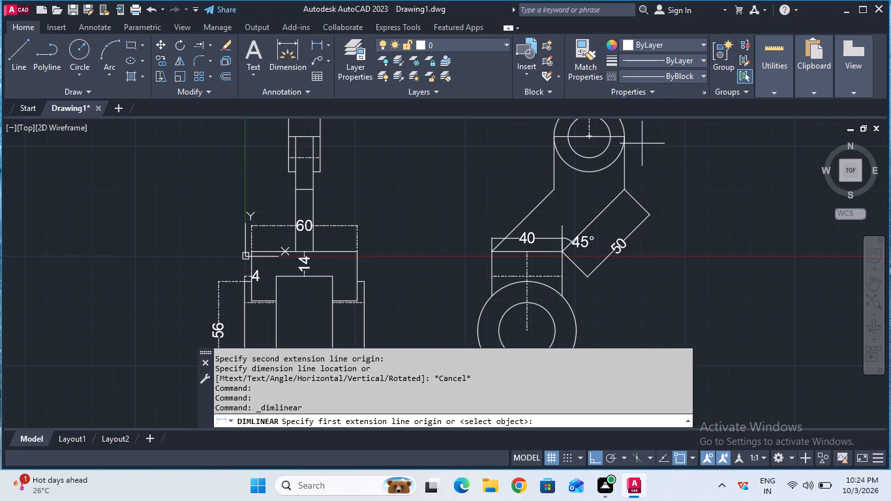
pyautogui.click(627, 136)
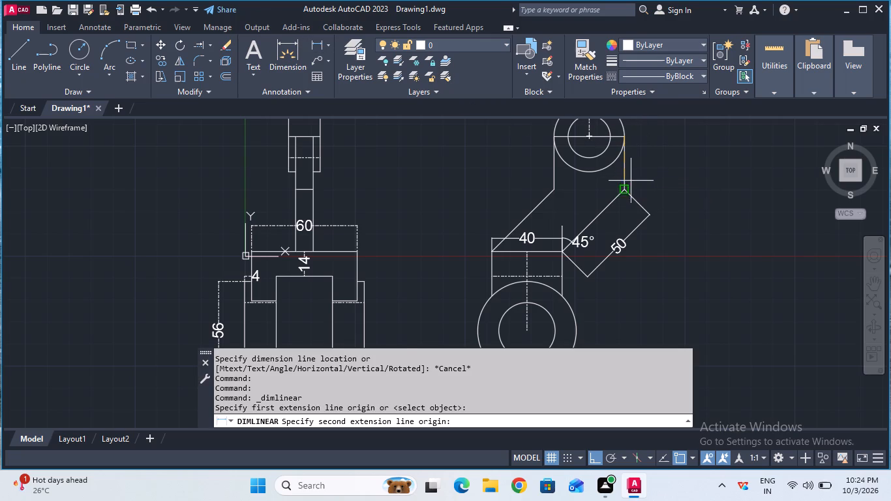
pyautogui.click(624, 185)
pyautogui.click(647, 183)
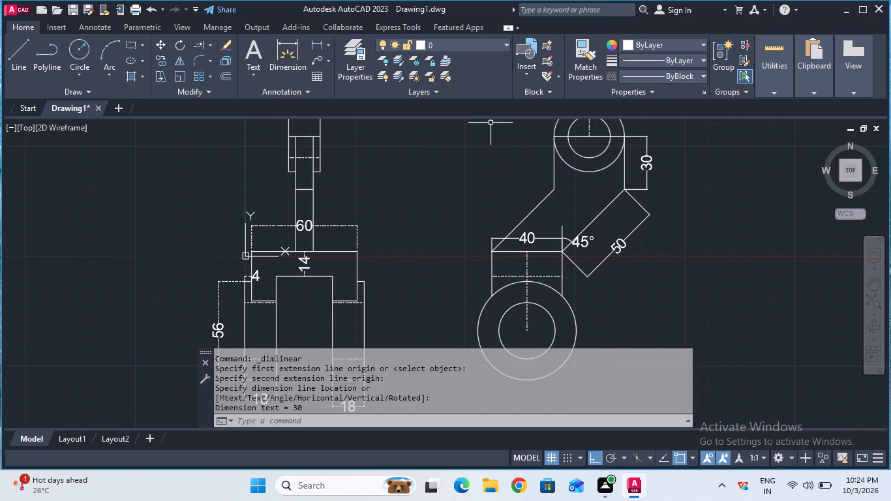
# Add diameter dimensions to the outer and inner circles at the side-view arm's upper end, with both texts placed to their lower left.
pyautogui.click(329, 46)
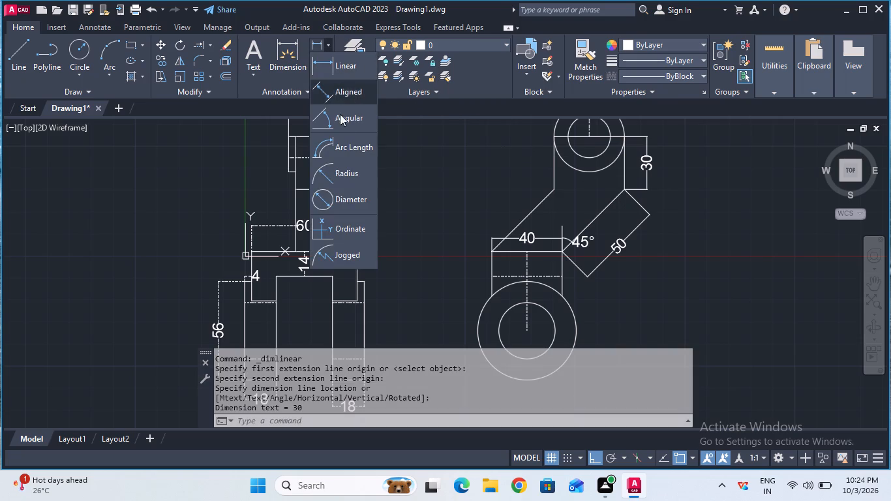
pyautogui.click(346, 199)
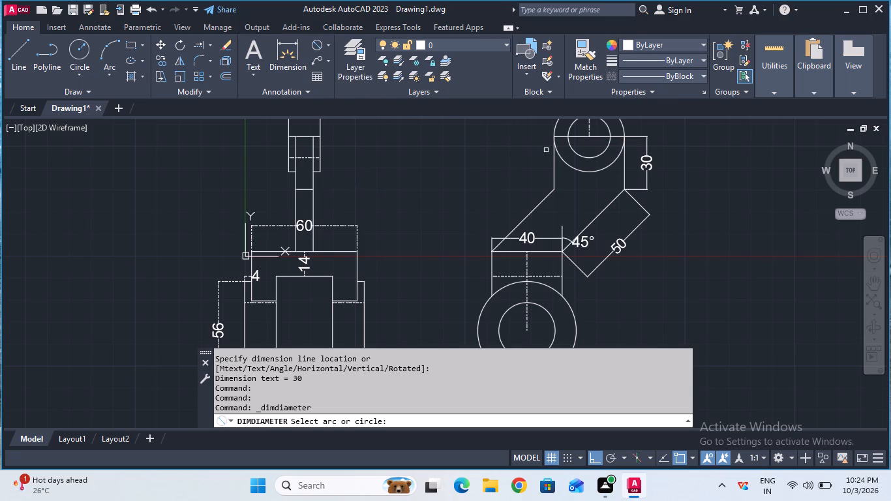
pyautogui.click(560, 153)
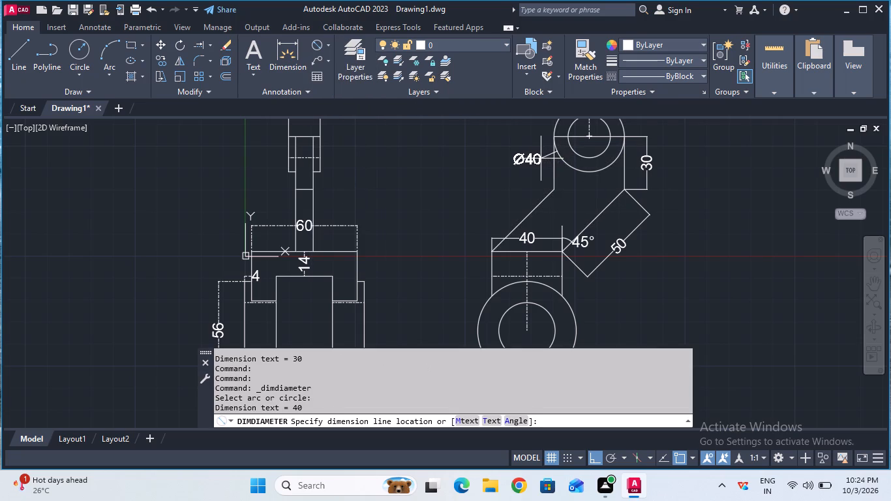
pyautogui.click(541, 159)
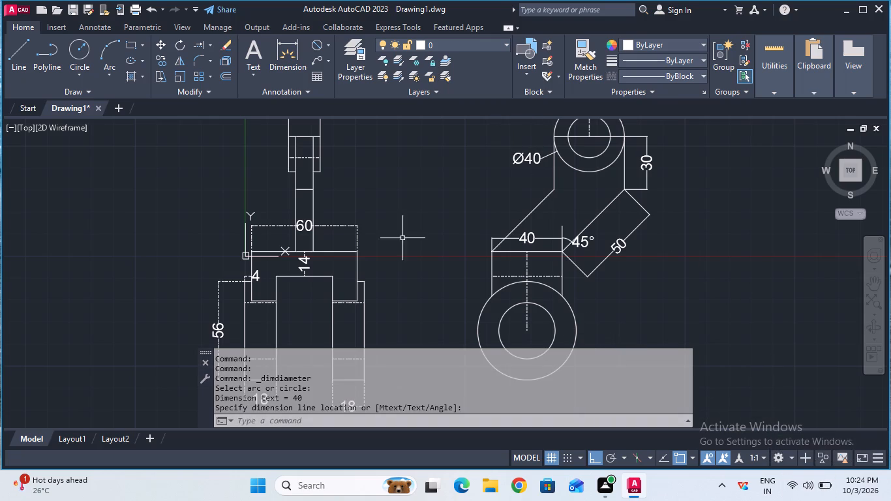
pyautogui.click(320, 42)
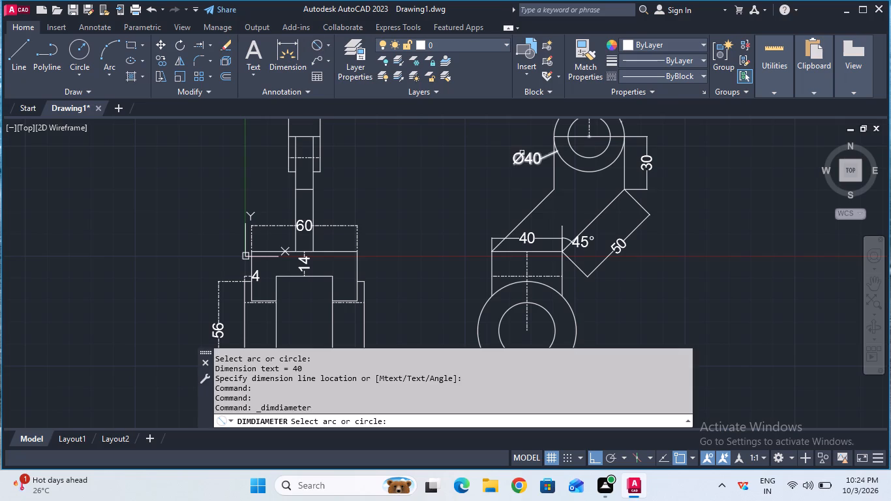
pyautogui.click(580, 157)
pyautogui.click(526, 185)
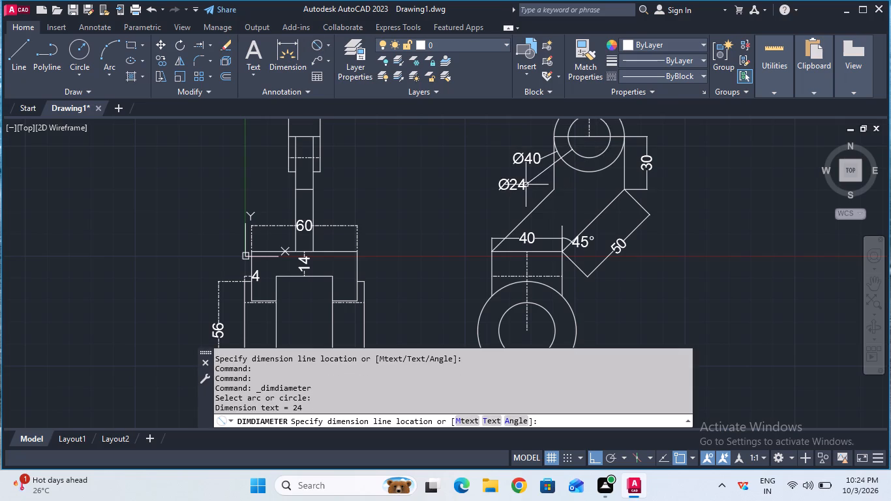
pyautogui.keyDown('ctrl'); pyautogui.scroll(-2, 526, 185); pyautogui.keyUp('ctrl')
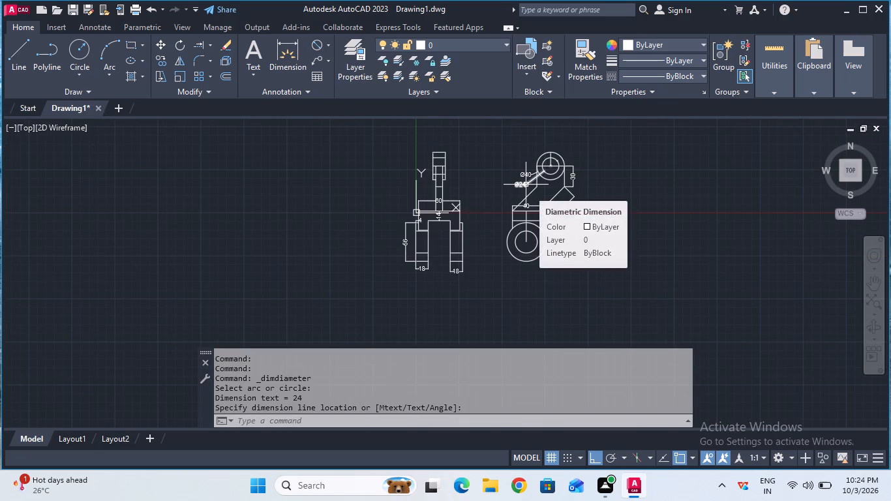
pyautogui.press('Escape')
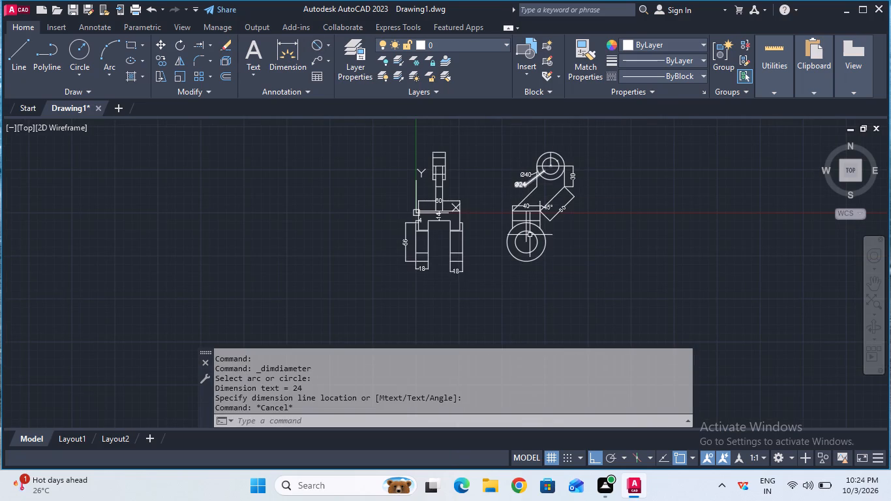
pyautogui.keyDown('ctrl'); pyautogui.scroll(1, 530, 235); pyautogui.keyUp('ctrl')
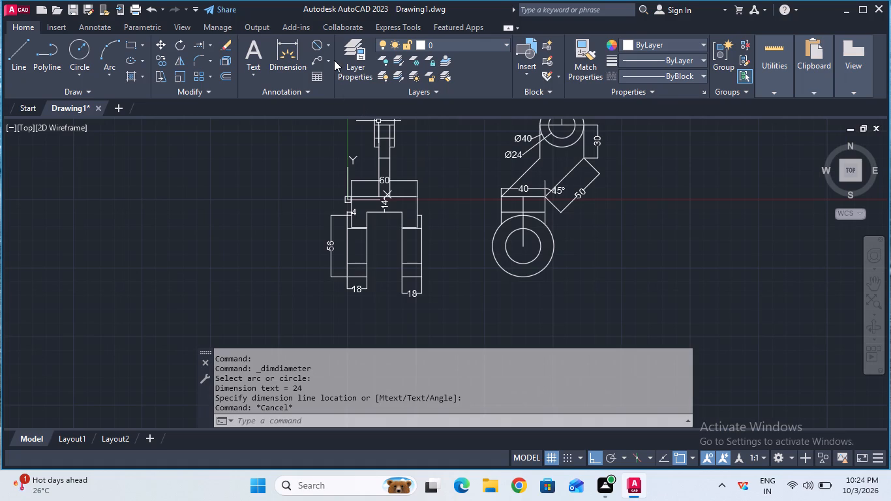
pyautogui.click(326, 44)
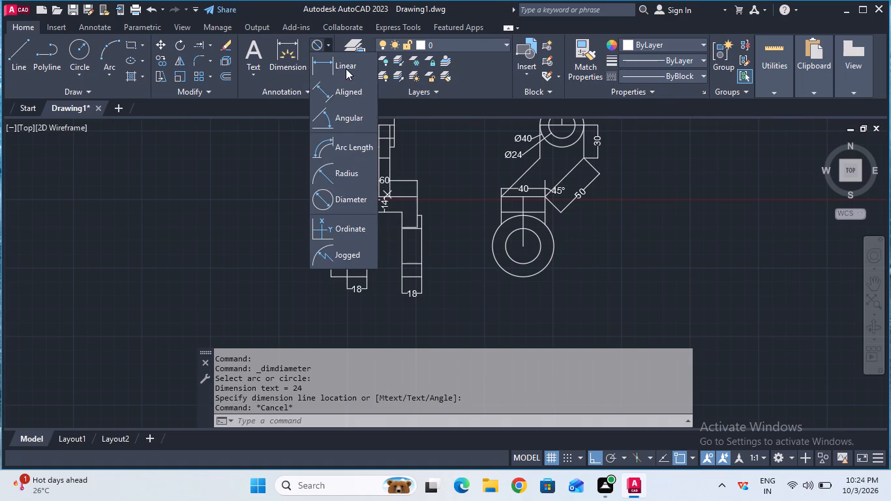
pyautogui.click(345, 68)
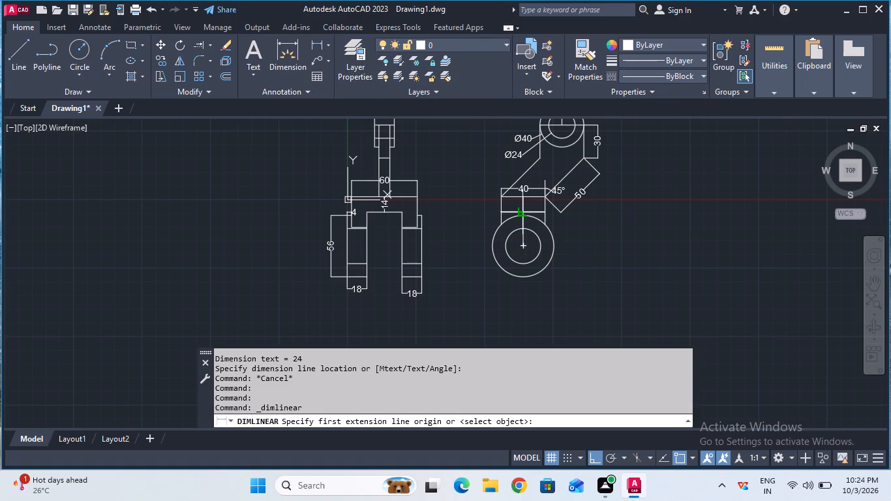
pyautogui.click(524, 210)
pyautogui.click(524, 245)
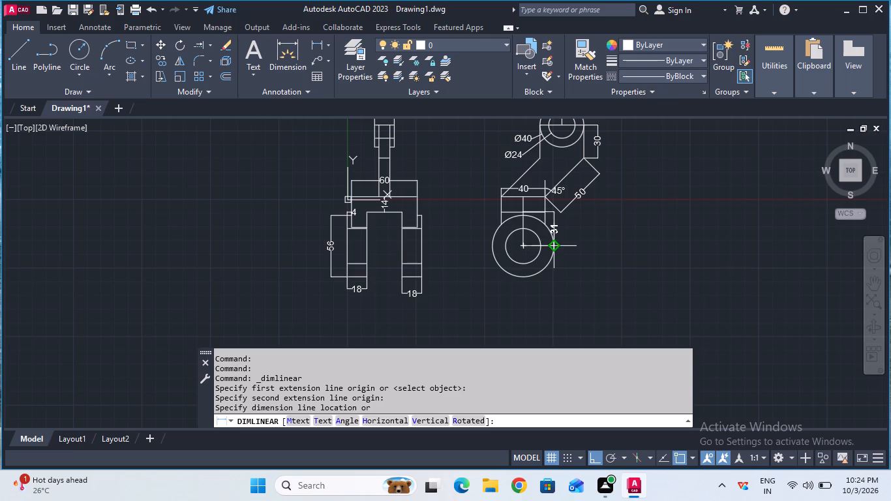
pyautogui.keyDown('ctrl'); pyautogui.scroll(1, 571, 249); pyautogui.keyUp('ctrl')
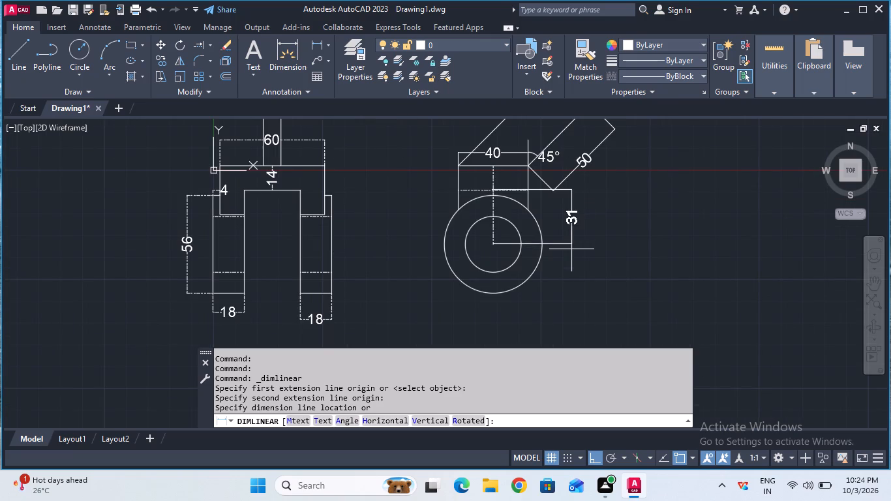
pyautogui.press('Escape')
# Add a vertical linear dimension from the midpoint of the side view's horizontal edge to the lower circles' centre, placed to the right of the circles.
pyautogui.click(314, 42)
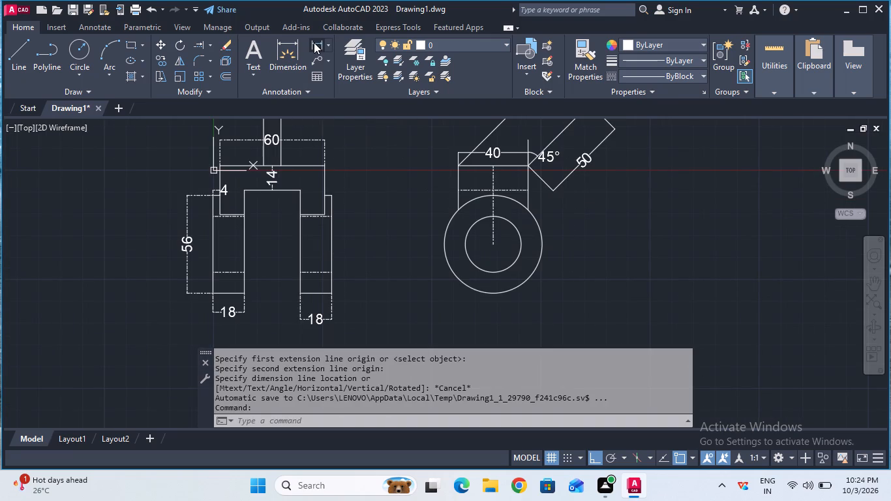
pyautogui.click(492, 166)
pyautogui.click(493, 247)
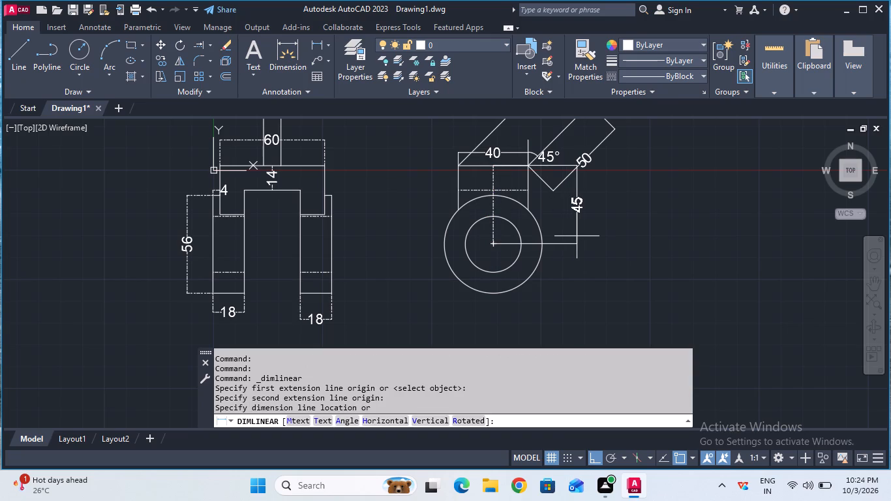
pyautogui.click(577, 237)
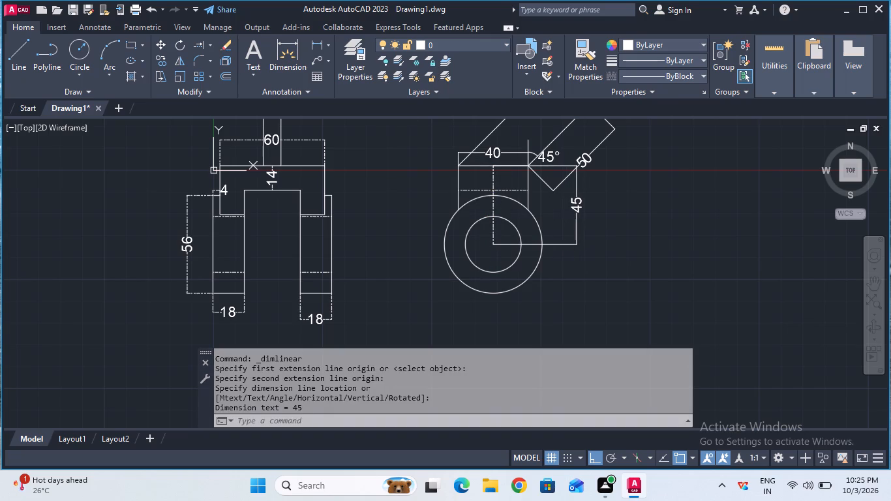
# Add diameter dimensions to the outer and inner circles at the side view's lower end, with both texts placed to their left.
pyautogui.click(327, 46)
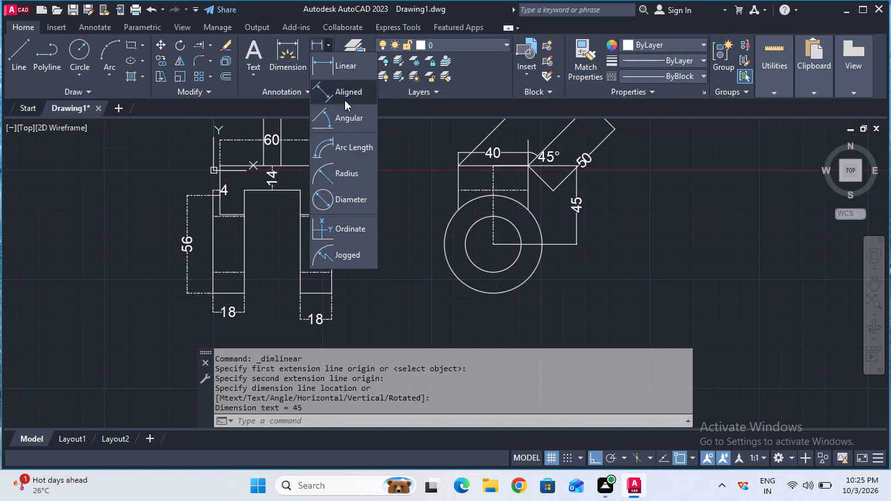
pyautogui.click(352, 200)
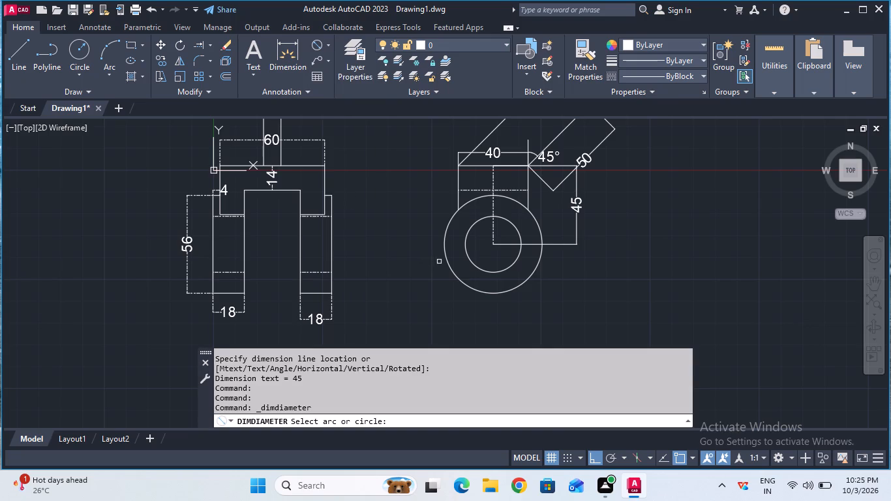
pyautogui.click(446, 262)
pyautogui.click(421, 263)
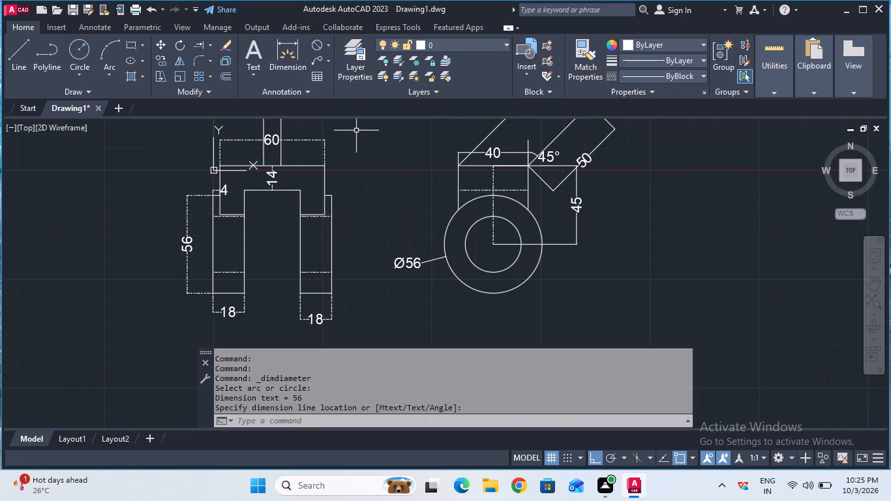
pyautogui.click(318, 48)
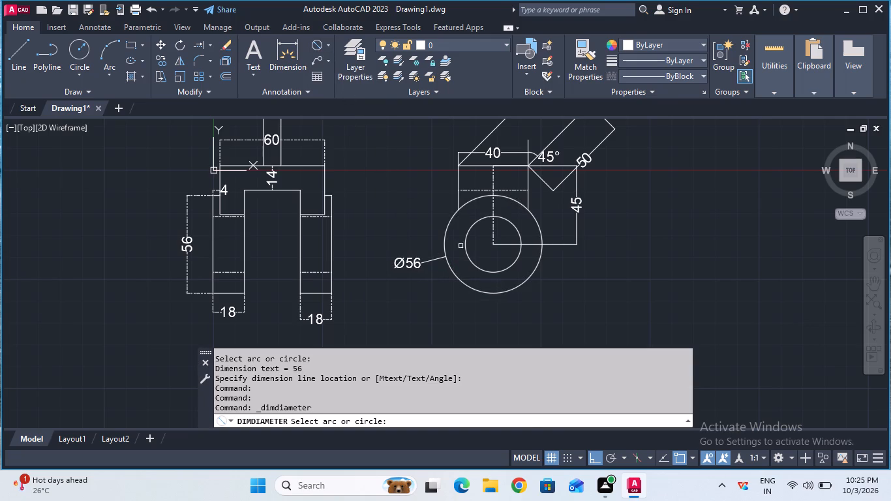
pyautogui.click(467, 249)
pyautogui.click(416, 225)
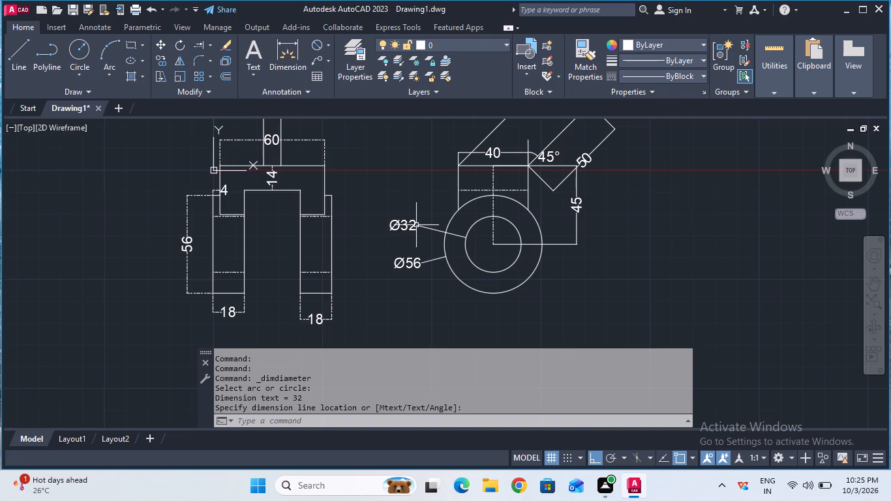
# Turn off log file recording with the LOGFILEOFF command.
pyautogui.keyDown('ctrl'); pyautogui.scroll(-1, 399, 205); pyautogui.keyUp('ctrl')
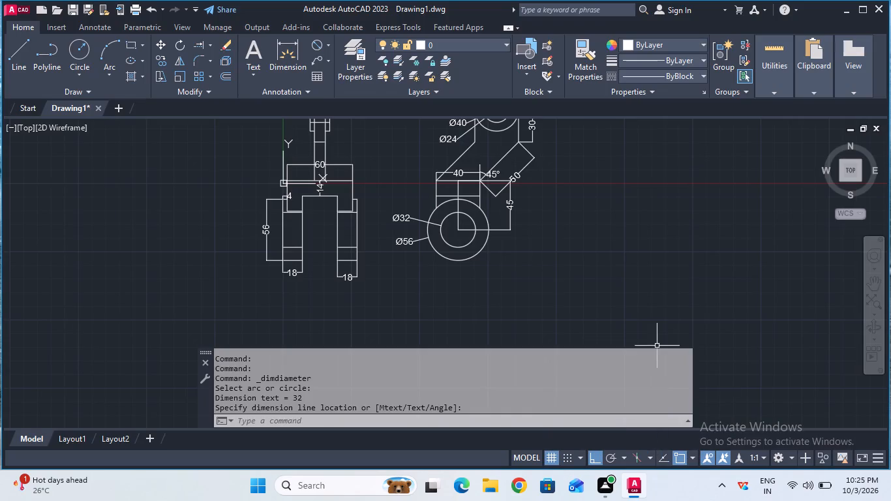
pyautogui.keyDown('ctrl'); pyautogui.scroll(-2, 676, 232); pyautogui.keyUp('ctrl')
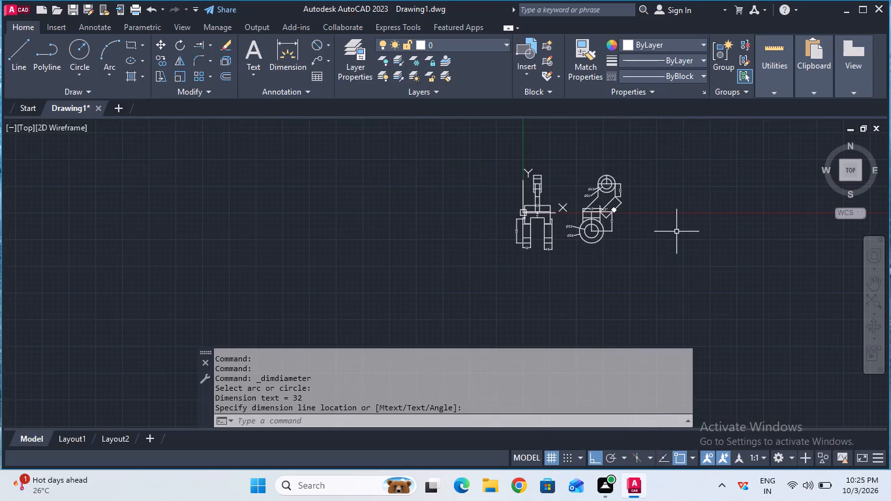
pyautogui.keyDown('ctrl'); pyautogui.scroll(1, 579, 209); pyautogui.keyUp('ctrl')
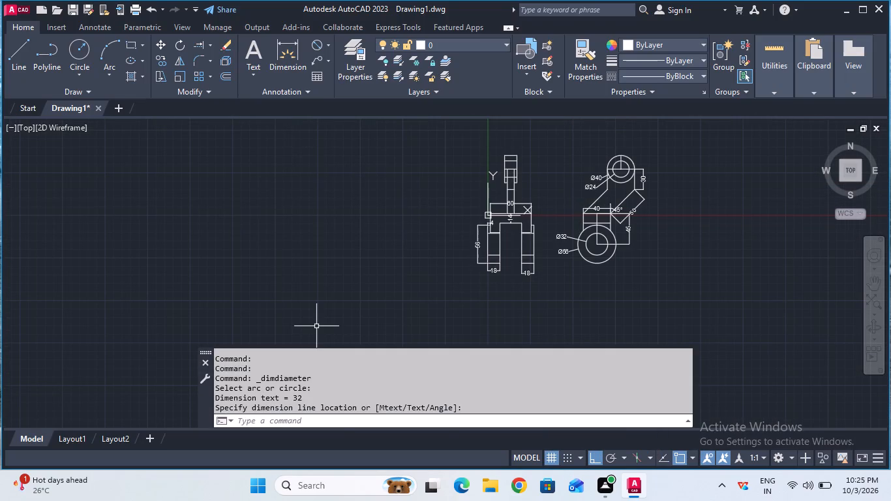
pyautogui.click(342, 424)
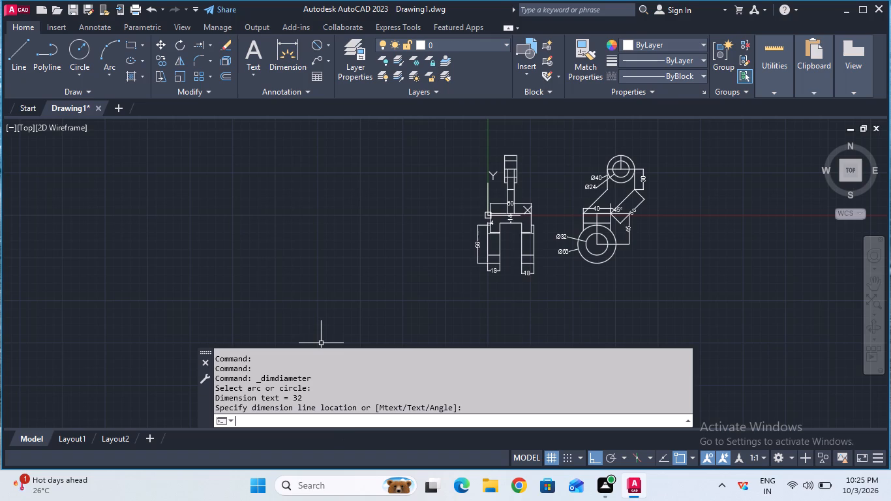
pyautogui.write('log')
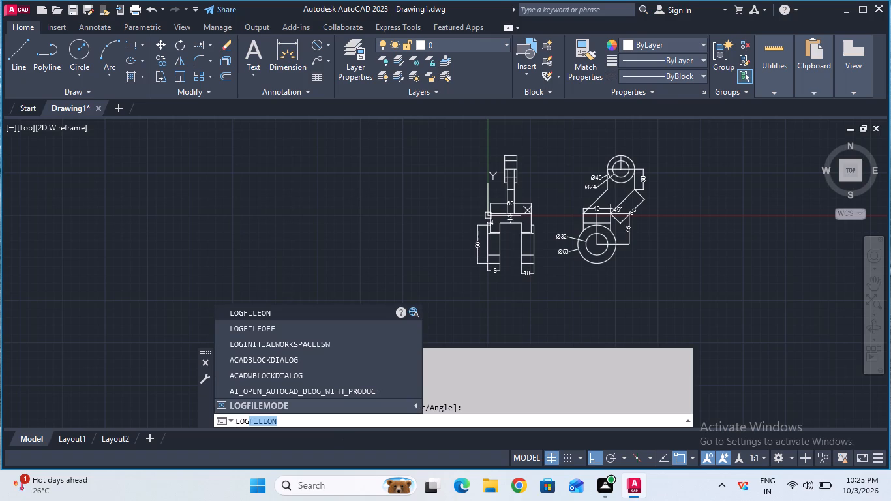
pyautogui.click(312, 326)
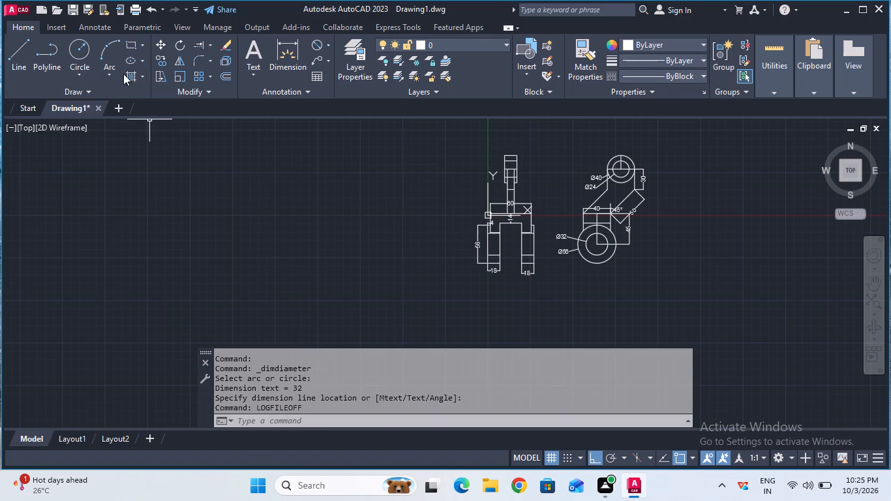
# Save the drawing in the Documents folder as an AutoCAD 2018 drawing named Mechanical lever arm.
pyautogui.click(76, 8)
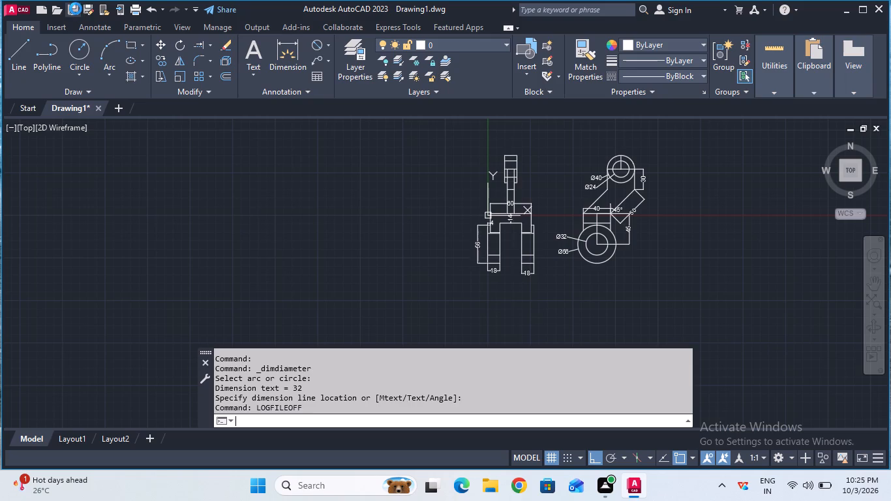
pyautogui.click(442, 355)
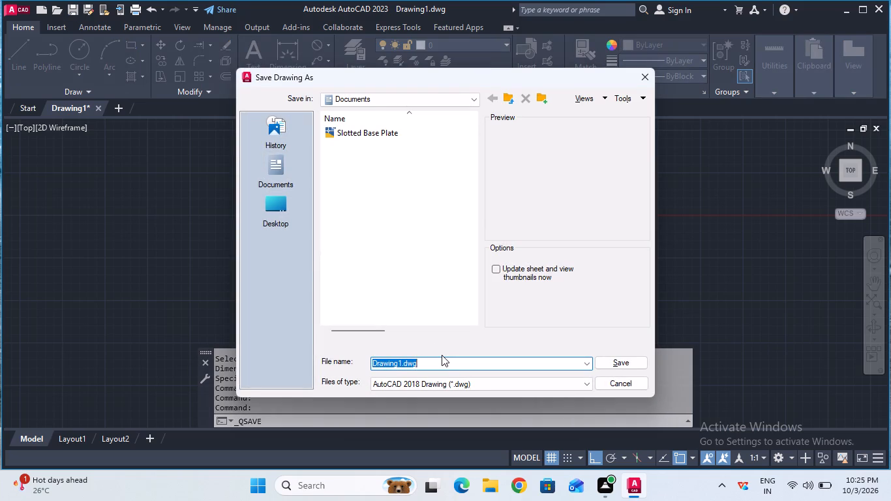
pyautogui.press('BackSpace')
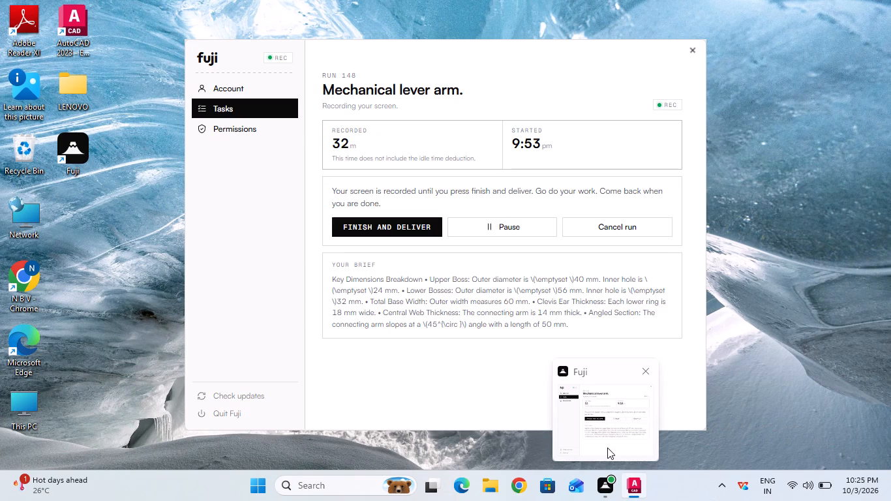
pyautogui.click(513, 359)
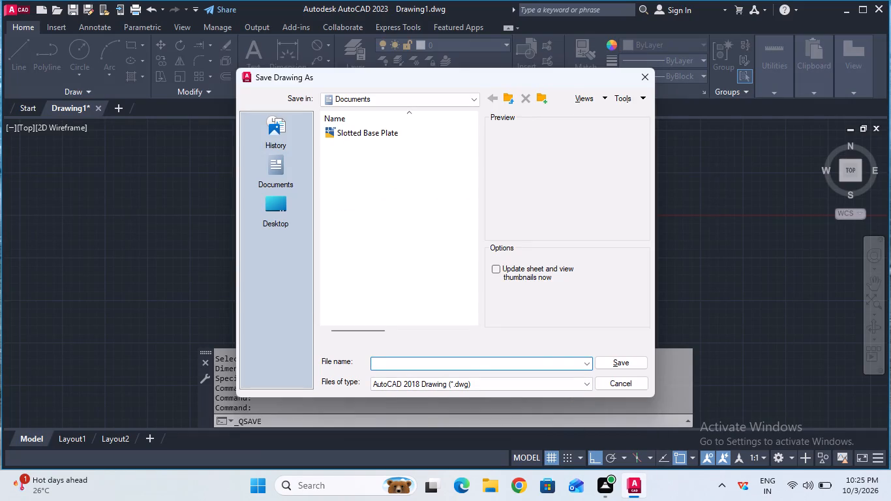
pyautogui.write('echanical')
pyautogui.press('space')
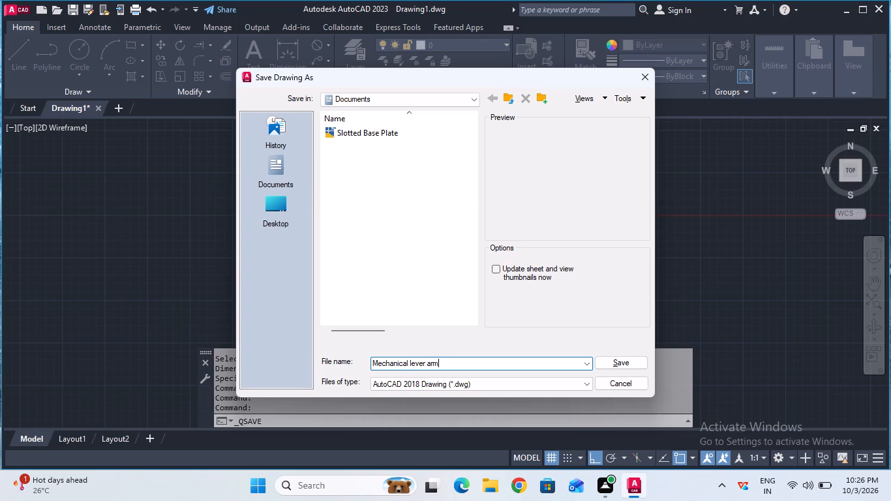
pyautogui.click(633, 368)
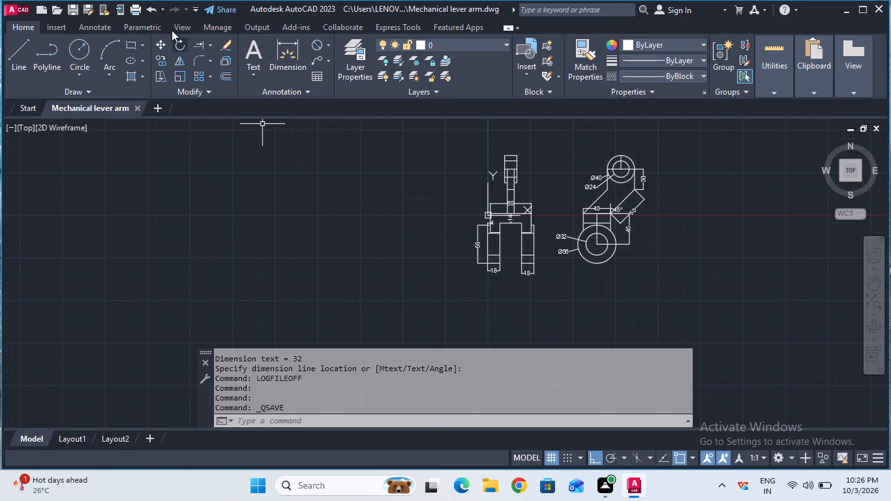
# Set up a centred plot on ISO A4 (297.00 x 210.00 MM) paper, with a window enclosing both dimensioned views as the plot area.
pyautogui.click(138, 13)
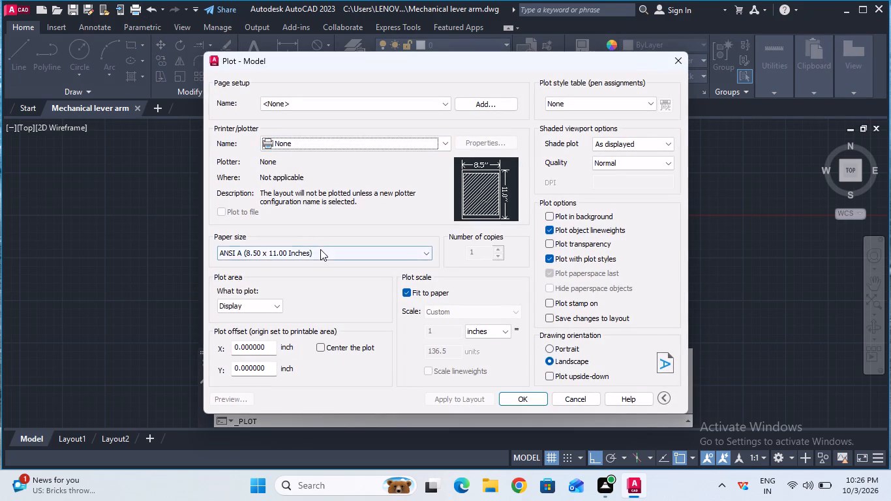
pyautogui.click(322, 251)
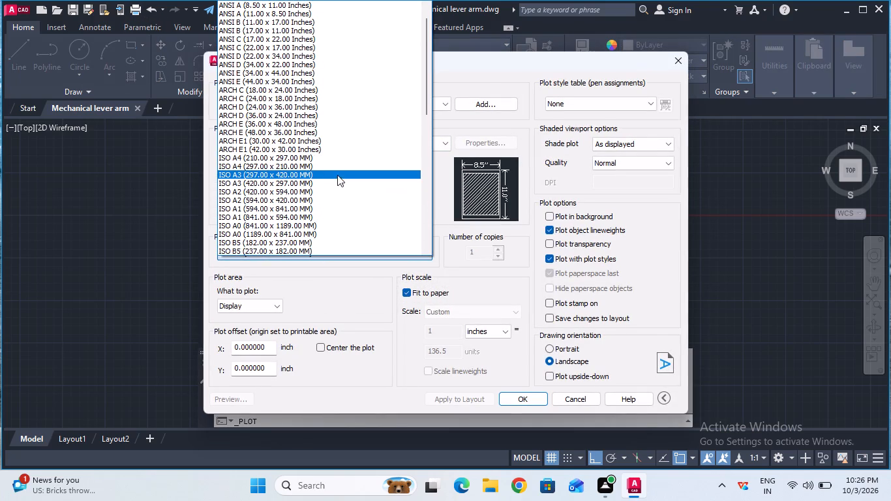
pyautogui.click(342, 163)
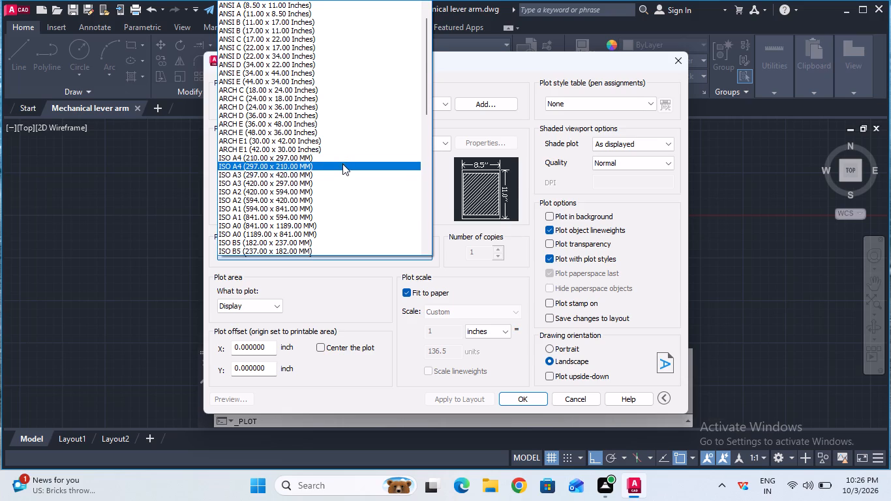
pyautogui.click(319, 345)
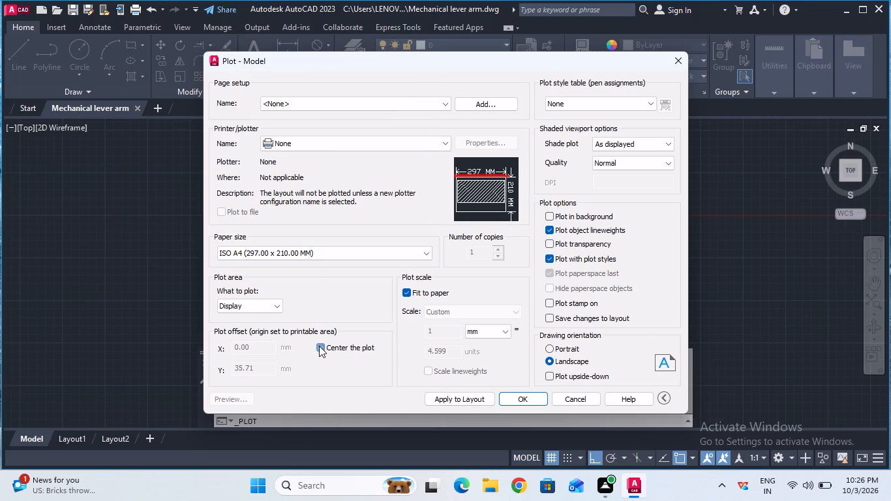
pyautogui.click(281, 305)
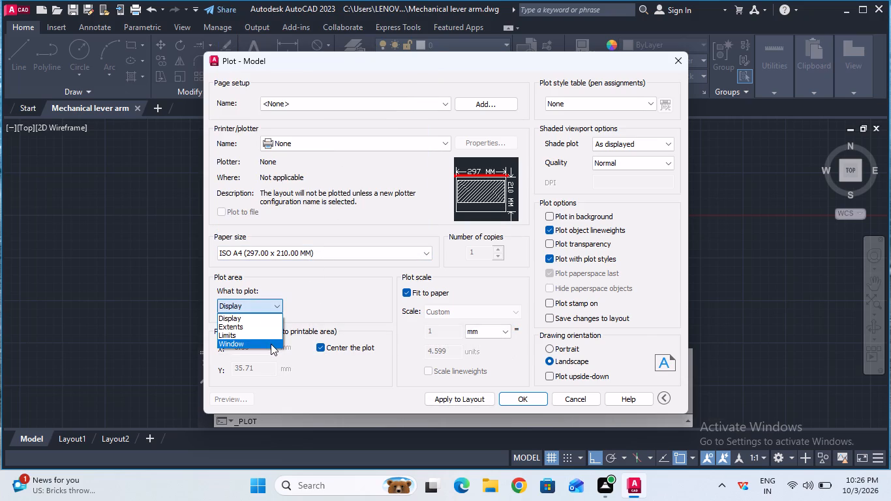
pyautogui.click(271, 344)
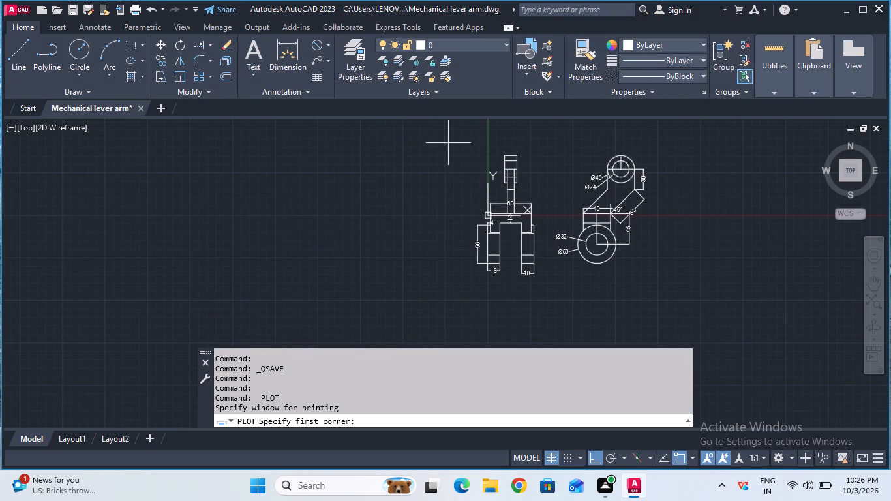
pyautogui.click(431, 136)
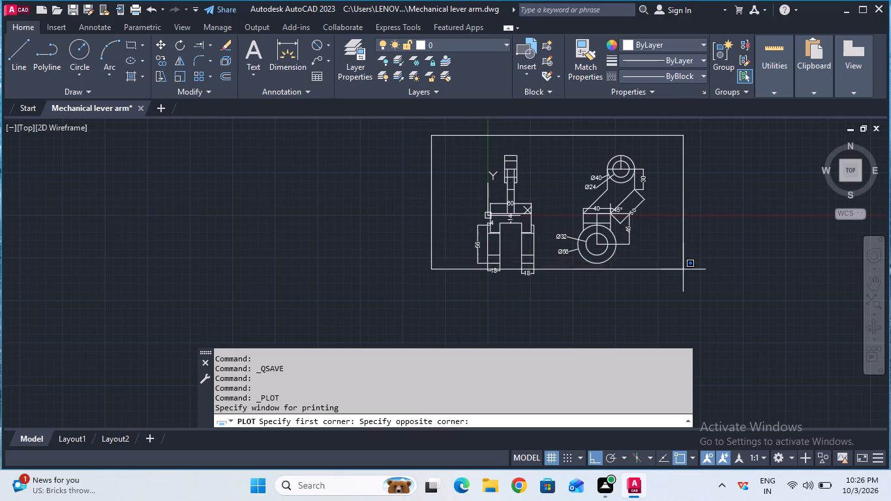
pyautogui.click(684, 286)
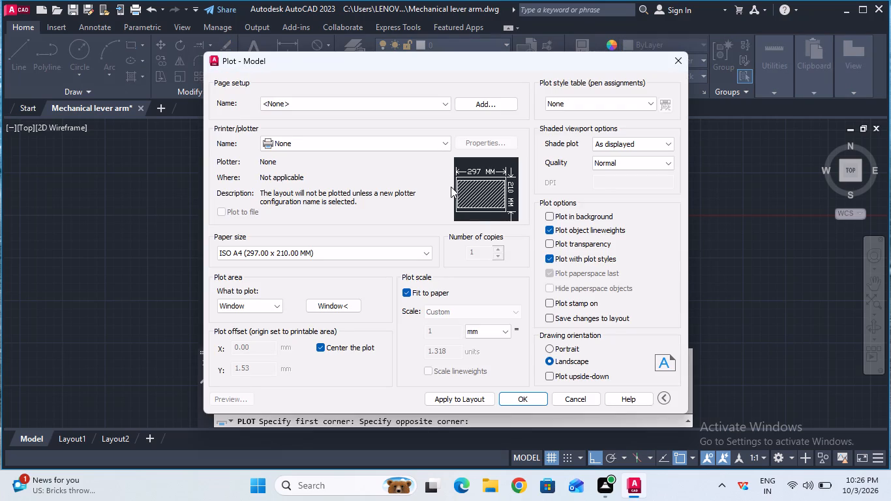
# Plot with DWG To PDF.pc3 and save the output in Documents as Mechanical lever arm-Model.pdf.
pyautogui.click(430, 145)
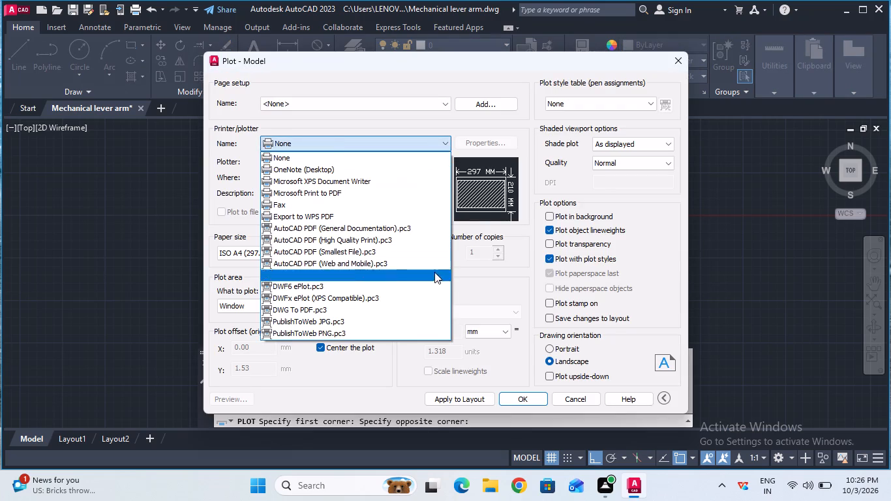
pyautogui.click(445, 311)
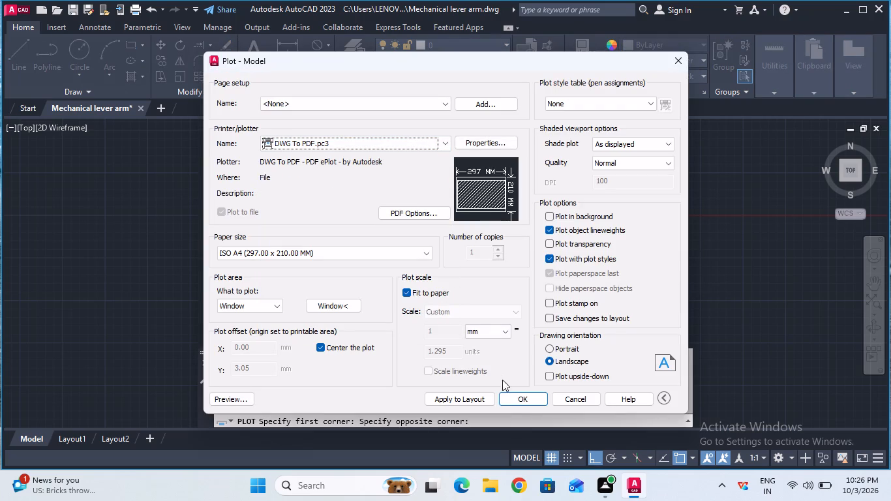
pyautogui.click(524, 400)
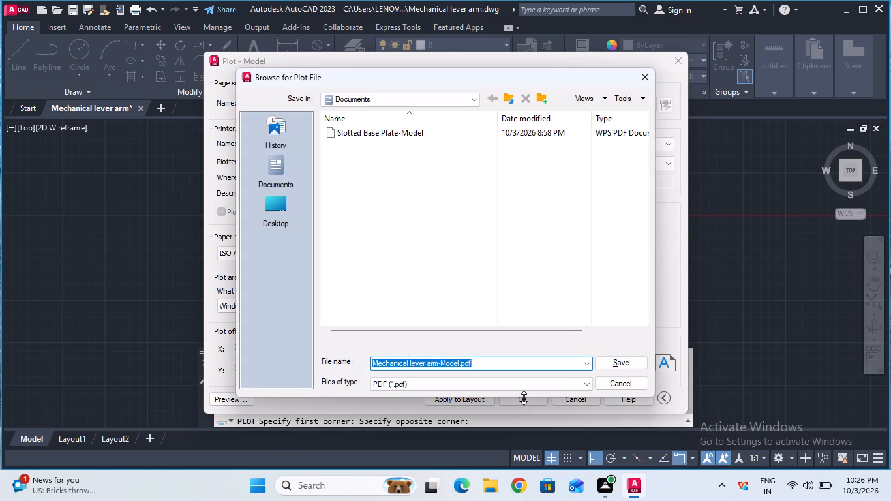
pyautogui.click(609, 365)
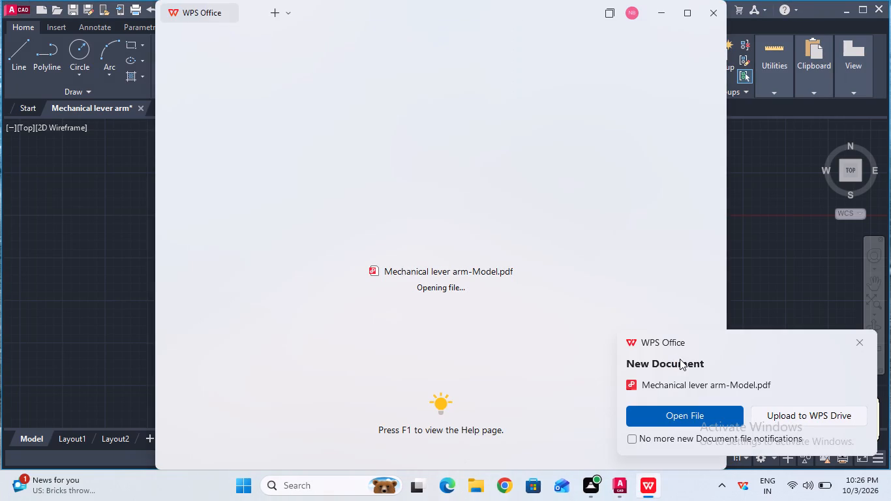
# Dismiss the new-document notification, review the plotted PDF in WPS Office, and close it.
pyautogui.click(856, 342)
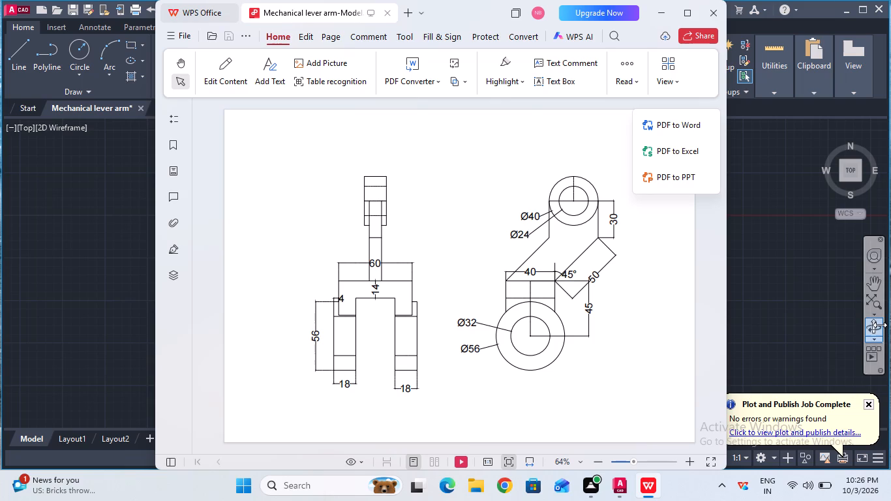
pyautogui.click(714, 18)
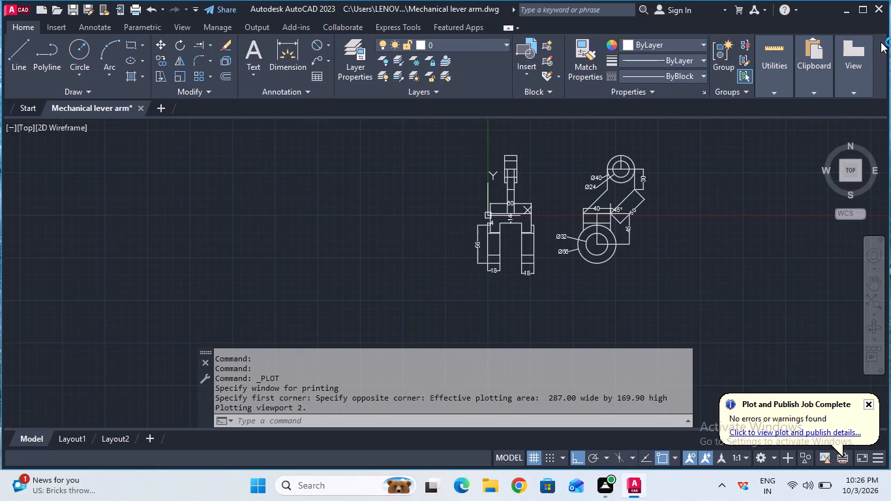
# Close AutoCAD, saving the changes to the Mechanical lever arm drawing.
pyautogui.click(879, 8)
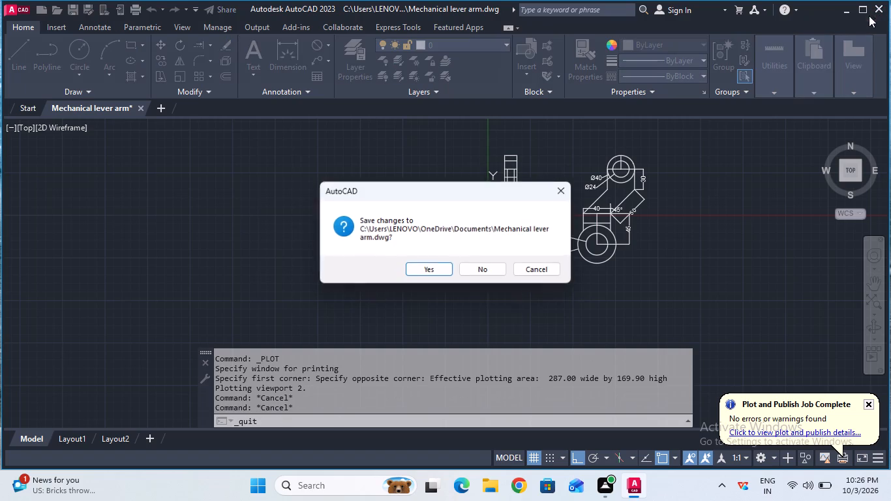
pyautogui.click(437, 266)
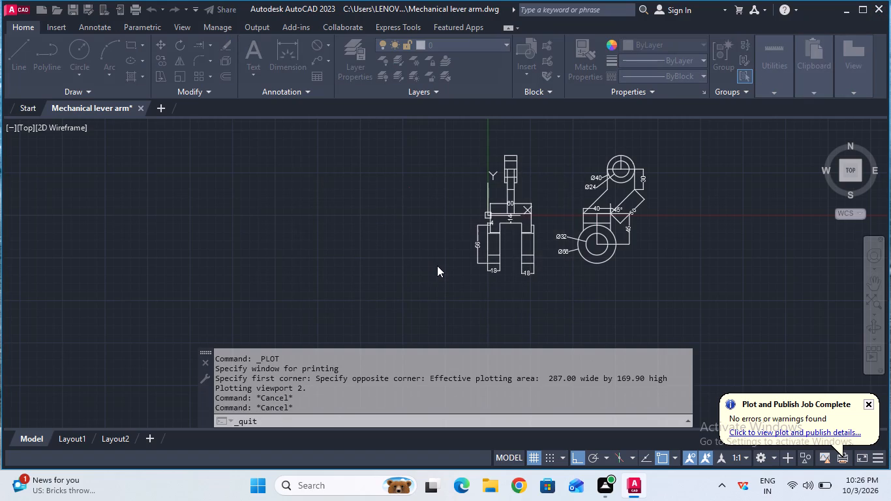